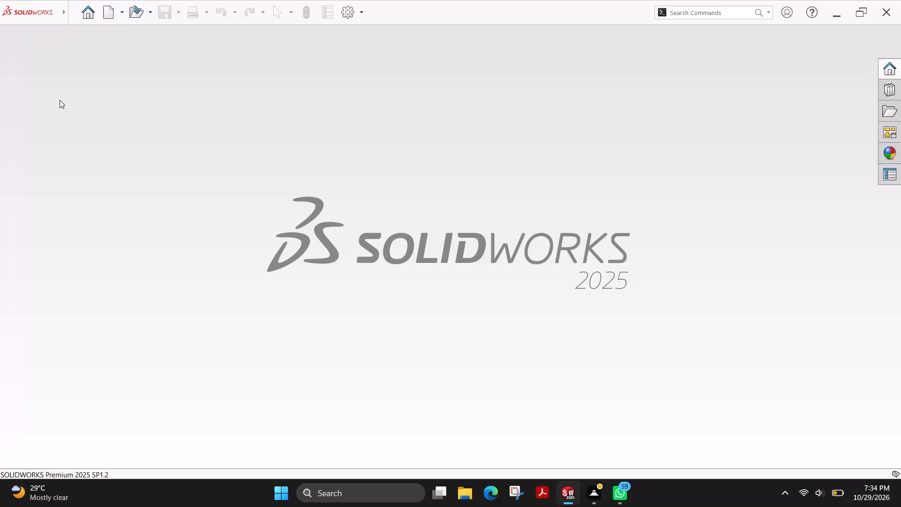
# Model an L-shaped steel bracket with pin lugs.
# Create a new part document.
pyautogui.click(105, 16)
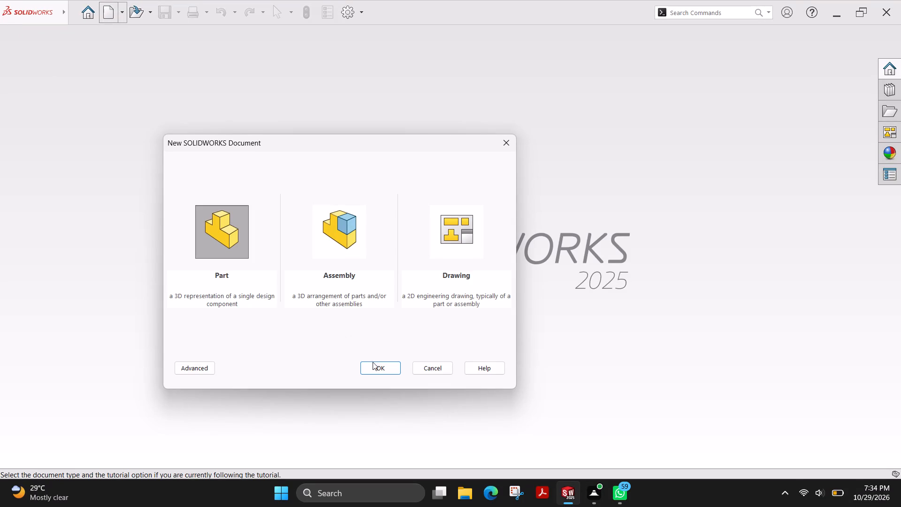
pyautogui.click(377, 371)
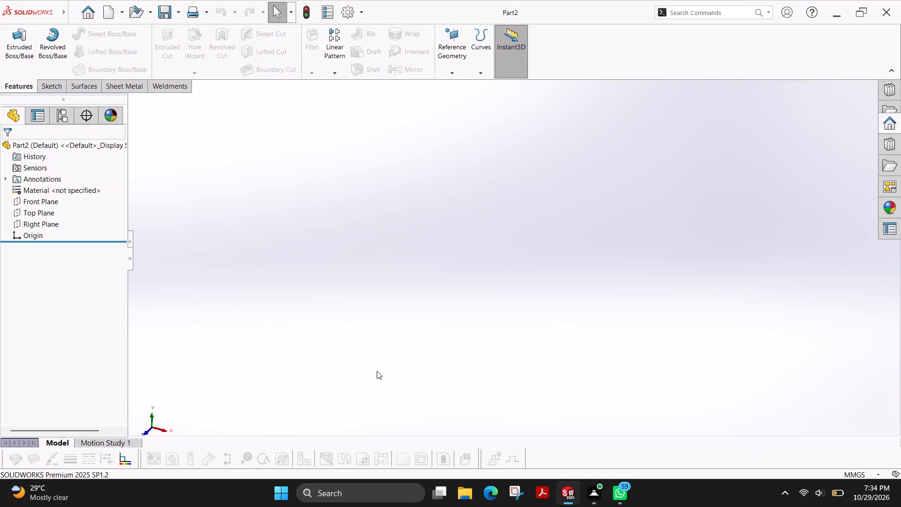
# On the Top Plane, sketch two concentric circles centred on the origin with radii of about 22 mm and 45 mm.
pyautogui.click(55, 87)
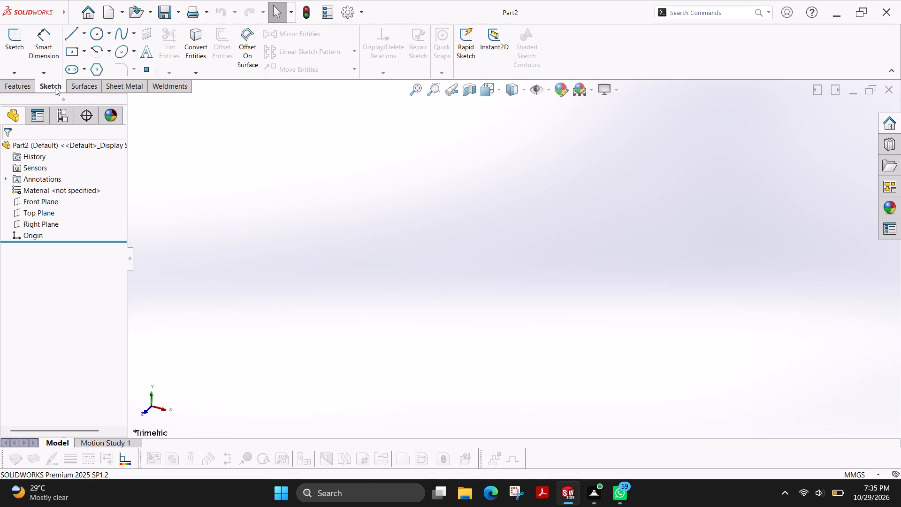
pyautogui.click(17, 47)
pyautogui.click(360, 250)
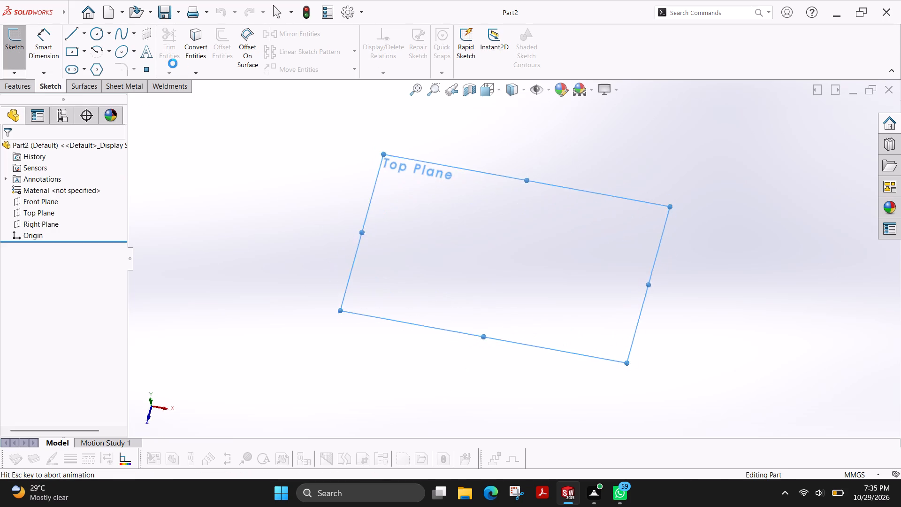
pyautogui.click(99, 39)
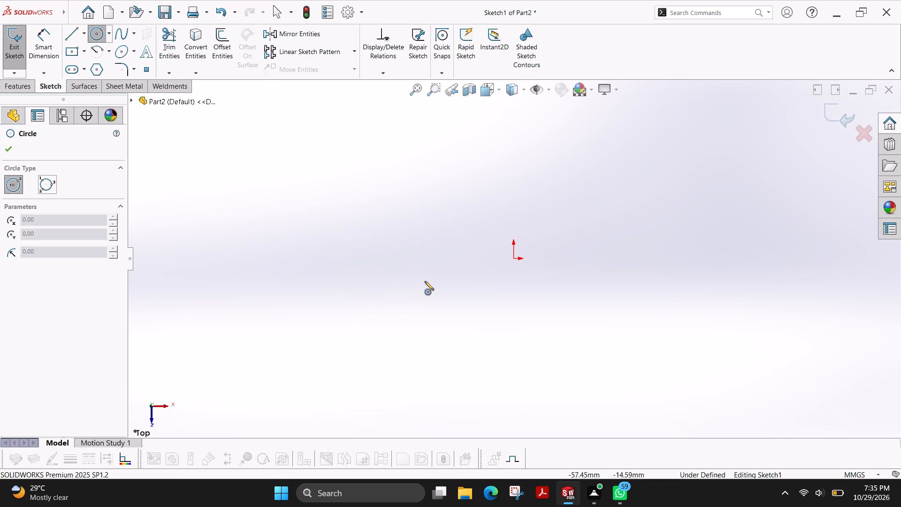
pyautogui.click(513, 258)
pyautogui.click(544, 244)
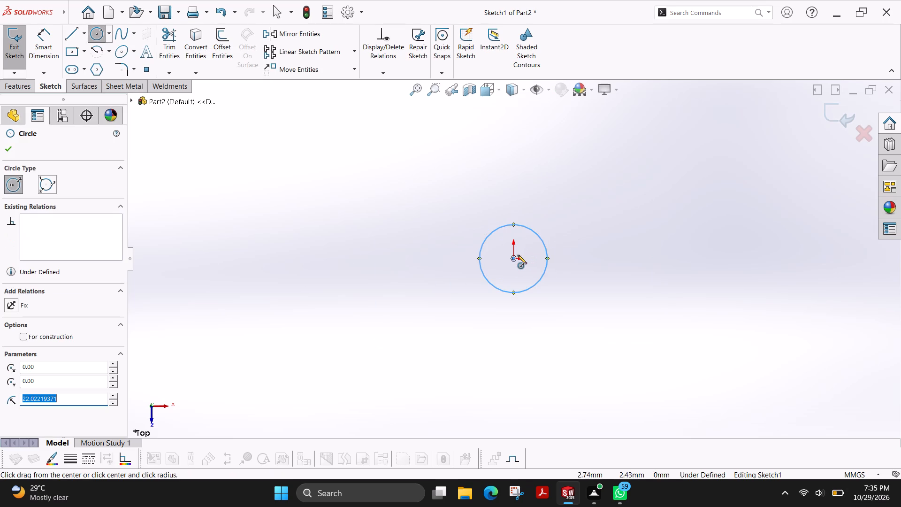
pyautogui.click(513, 257)
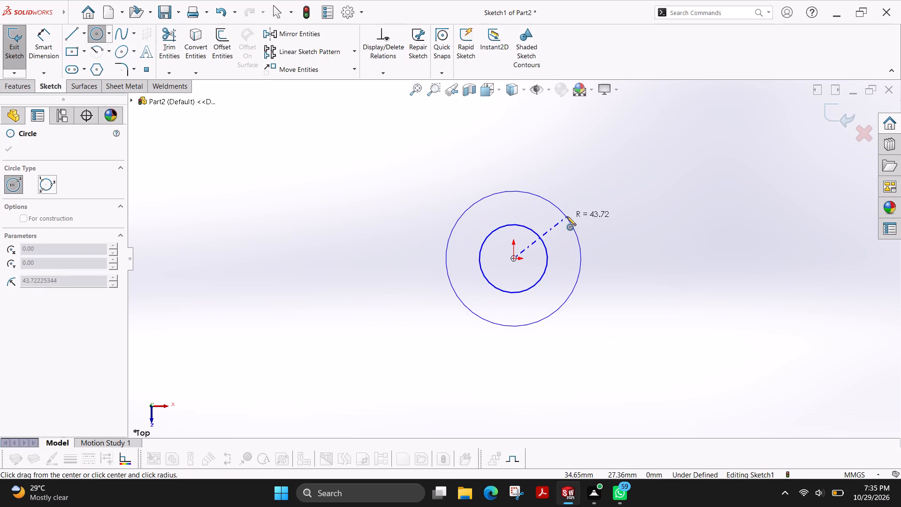
pyautogui.click(568, 215)
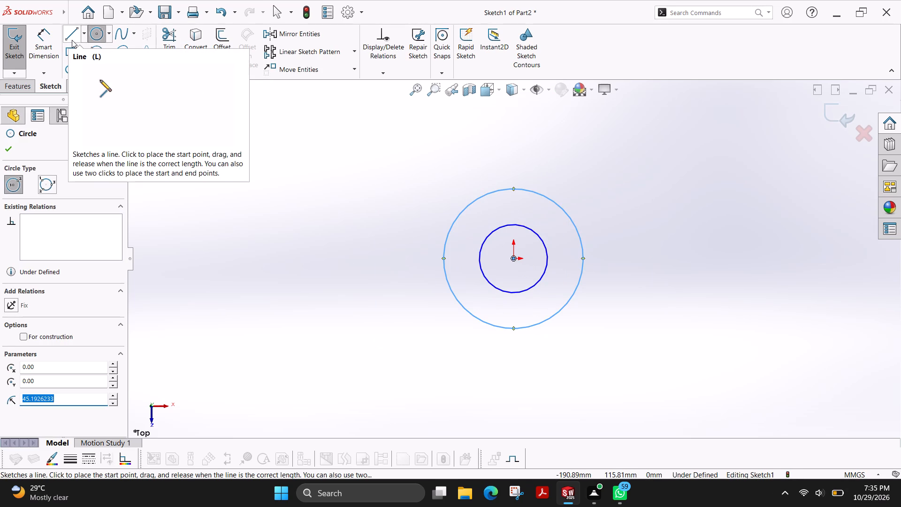
# Sketch an L-shaped outline from the outer circle's top to its bottom with lines about 225, 139, 38, 48 and 187 mm long.
pyautogui.click(72, 40)
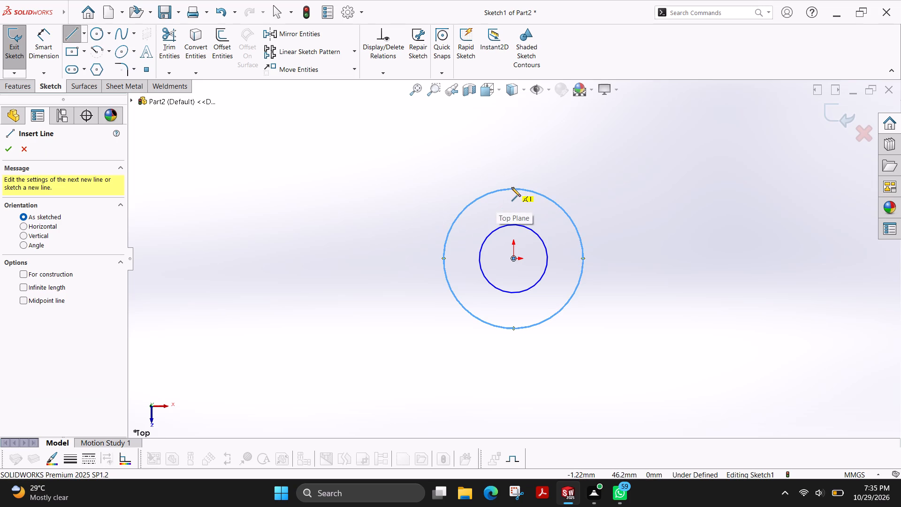
pyautogui.click(513, 190)
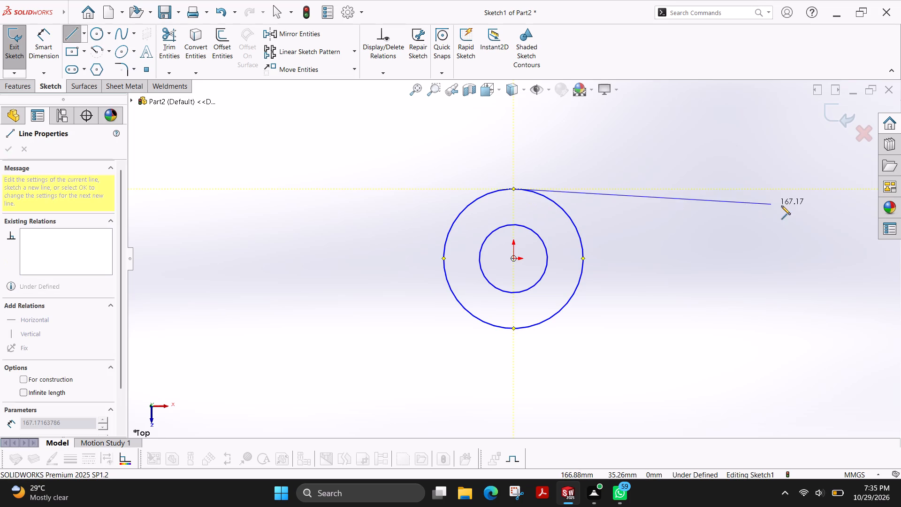
pyautogui.scroll(2, 788, 200)
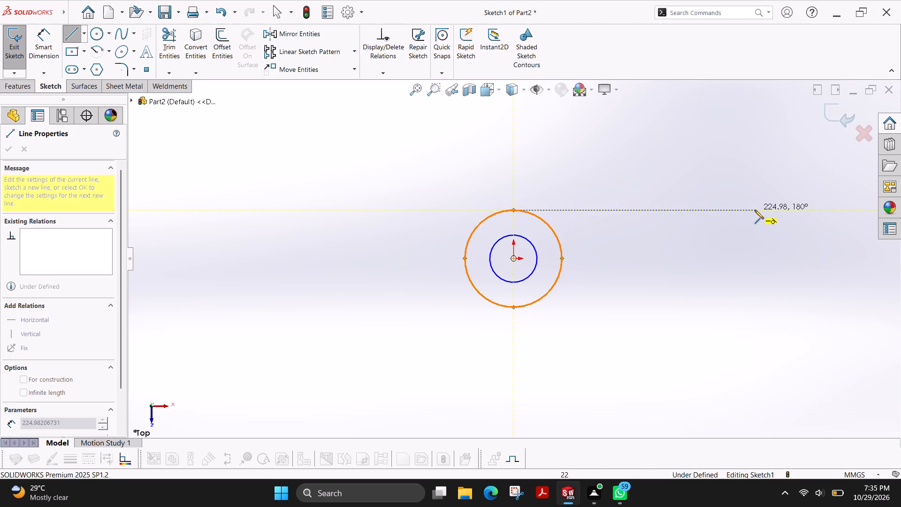
pyautogui.click(755, 210)
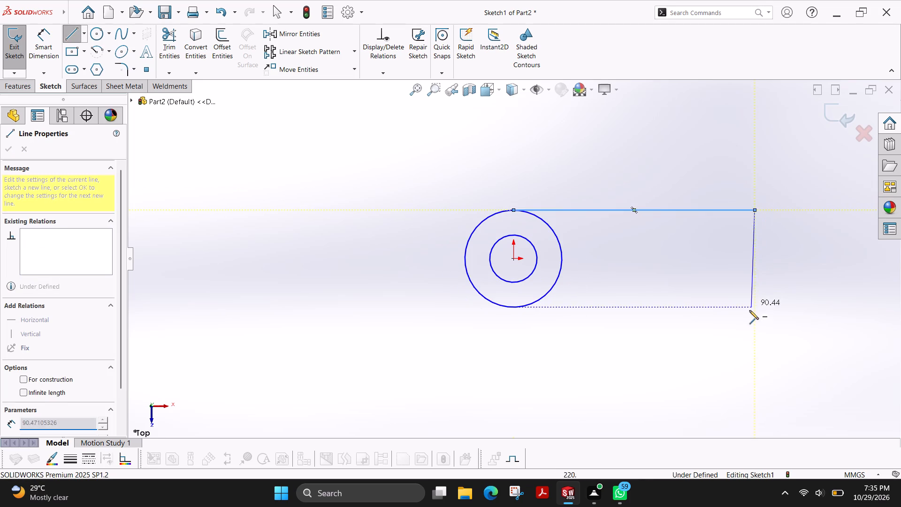
pyautogui.click(755, 309)
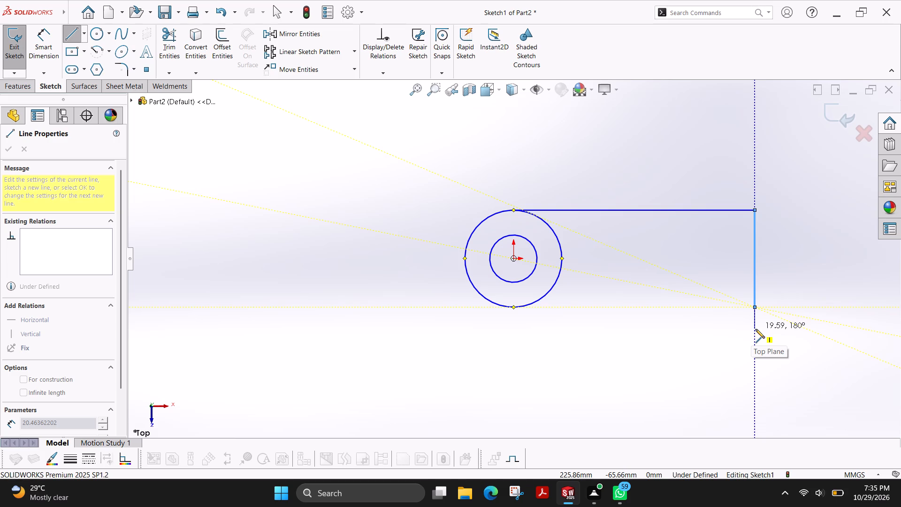
pyautogui.hotkey('ctrl', 'z')
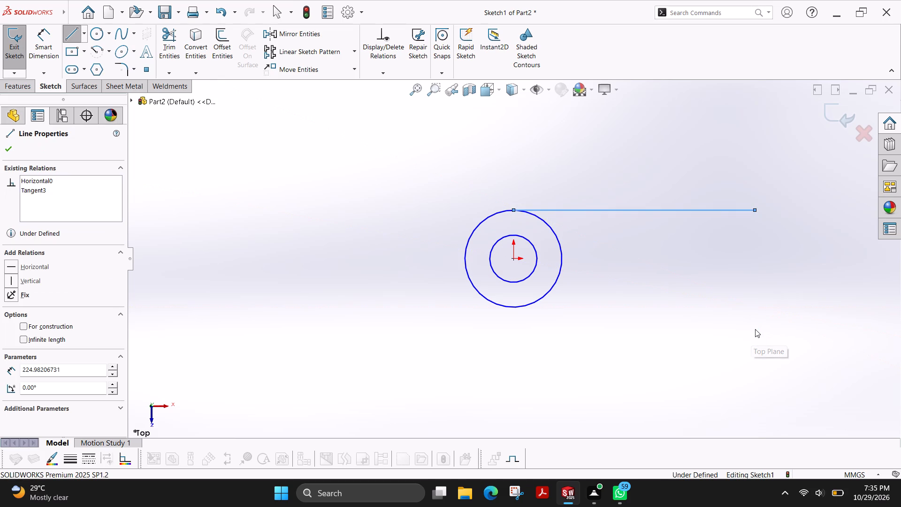
pyautogui.click(69, 40)
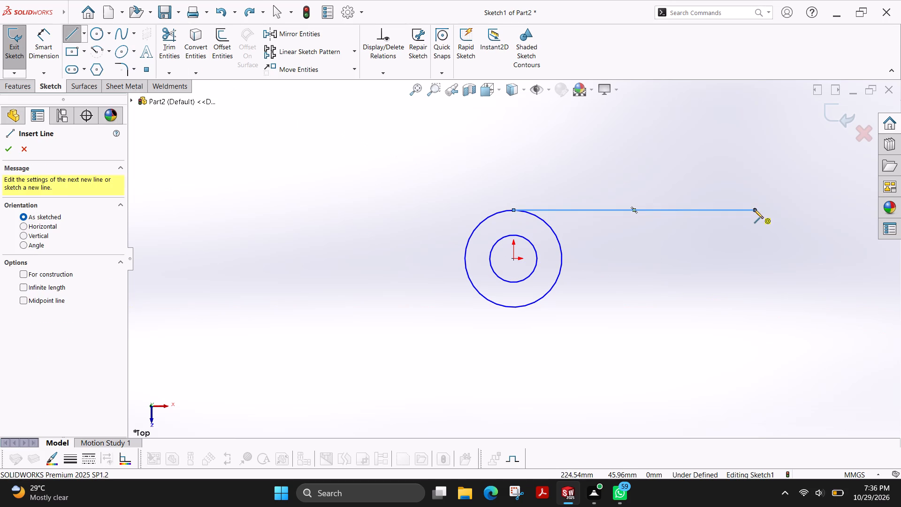
pyautogui.click(754, 209)
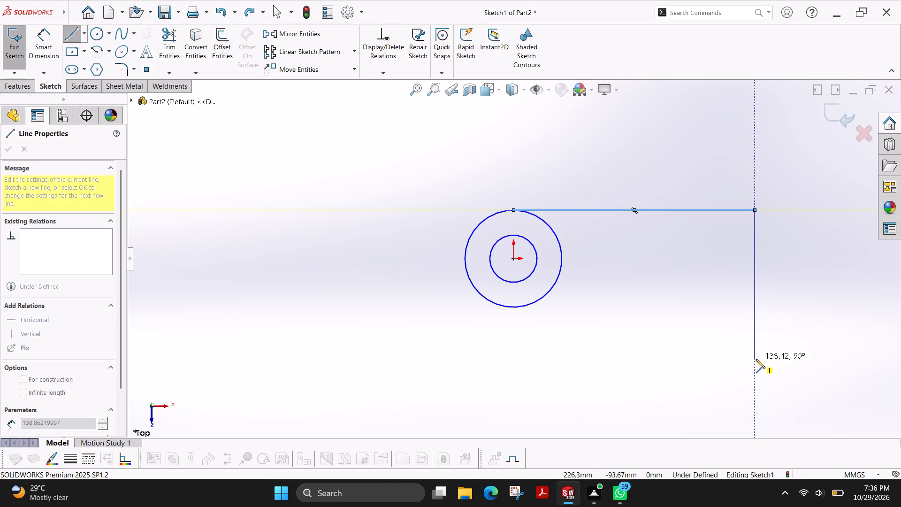
pyautogui.click(756, 359)
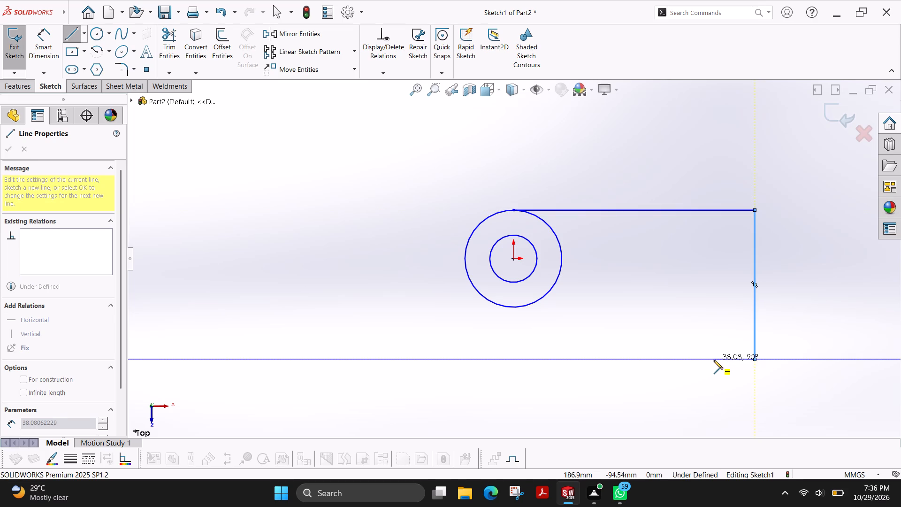
pyautogui.click(714, 360)
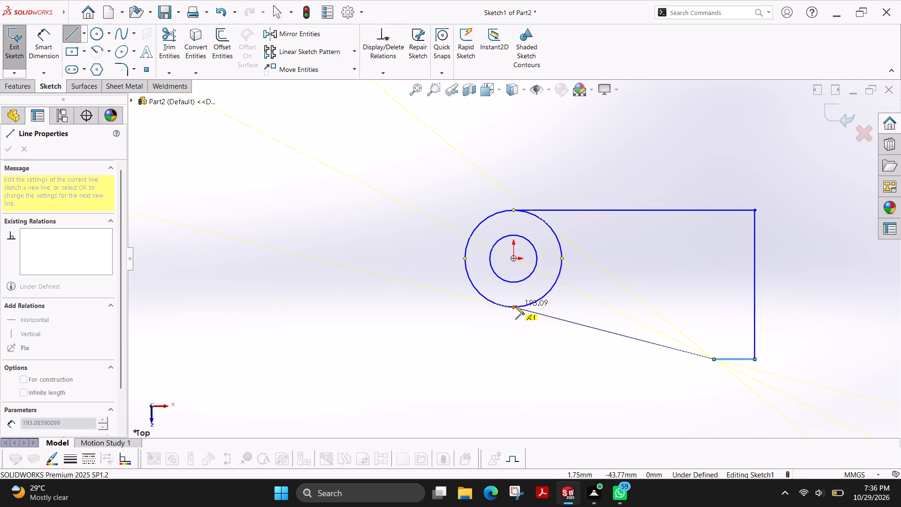
pyautogui.click(714, 307)
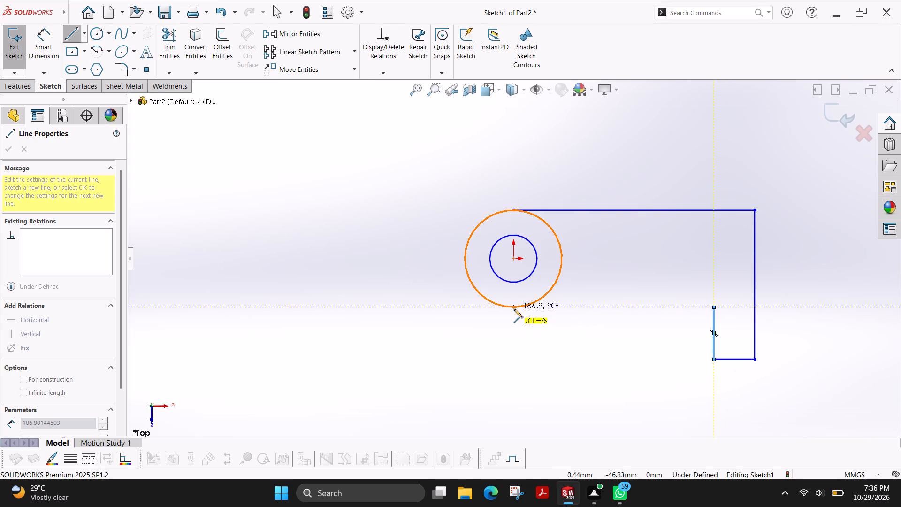
pyautogui.click(512, 309)
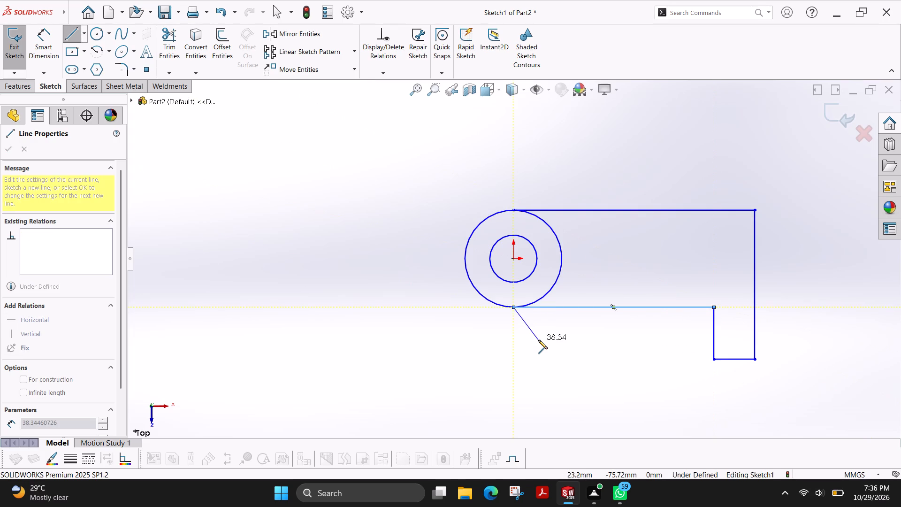
pyautogui.press('Escape')
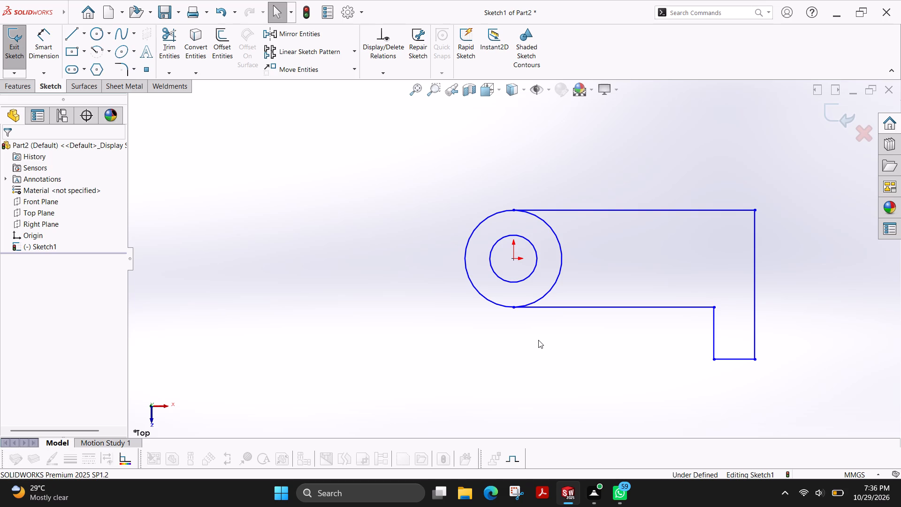
# Sketch a circle of about 13 mm radius inside the arm, level with the origin and about 182 mm from it.
pyautogui.click(72, 32)
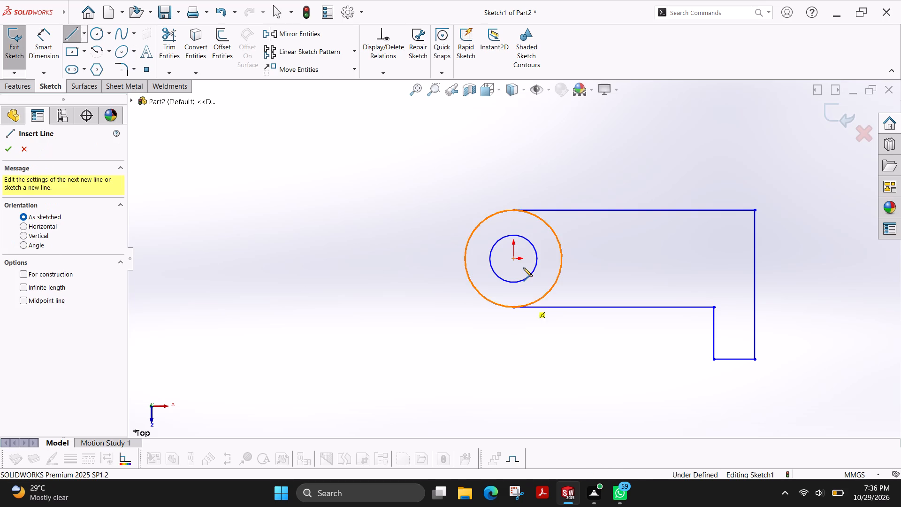
pyautogui.click(103, 33)
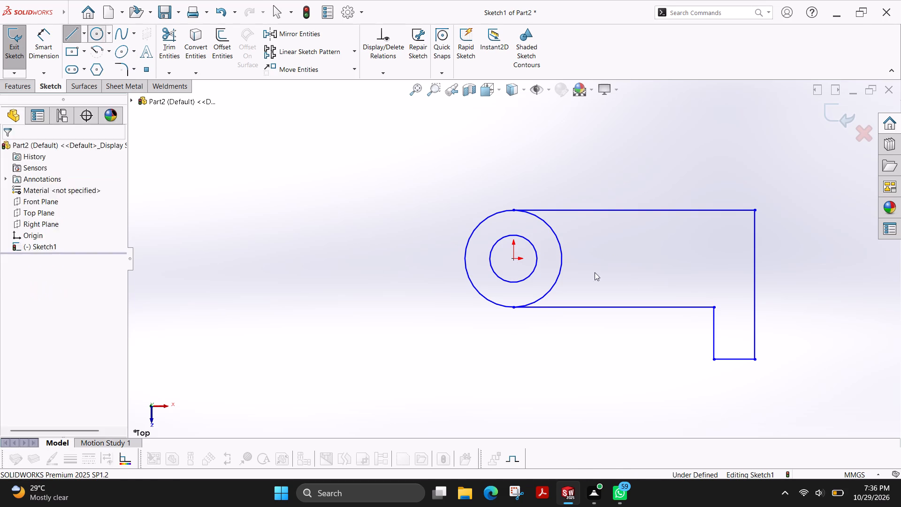
pyautogui.click(708, 261)
pyautogui.click(722, 254)
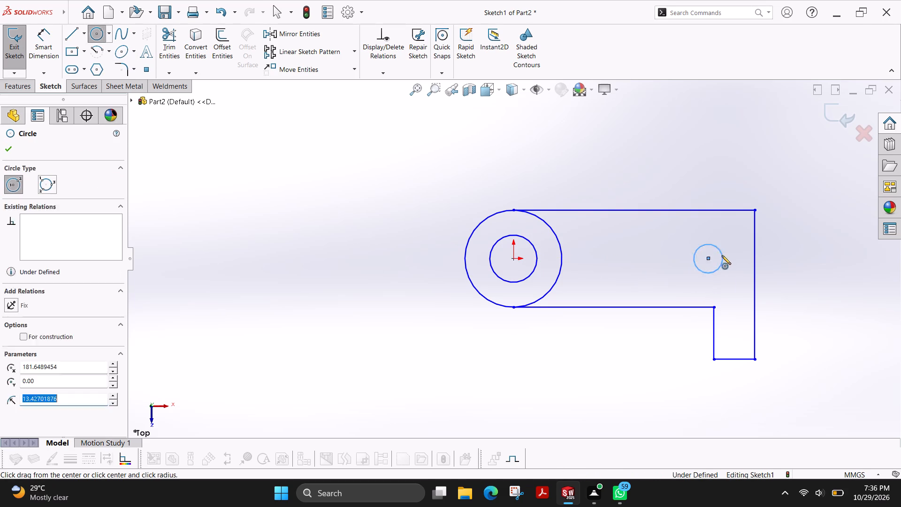
pyautogui.click(8, 153)
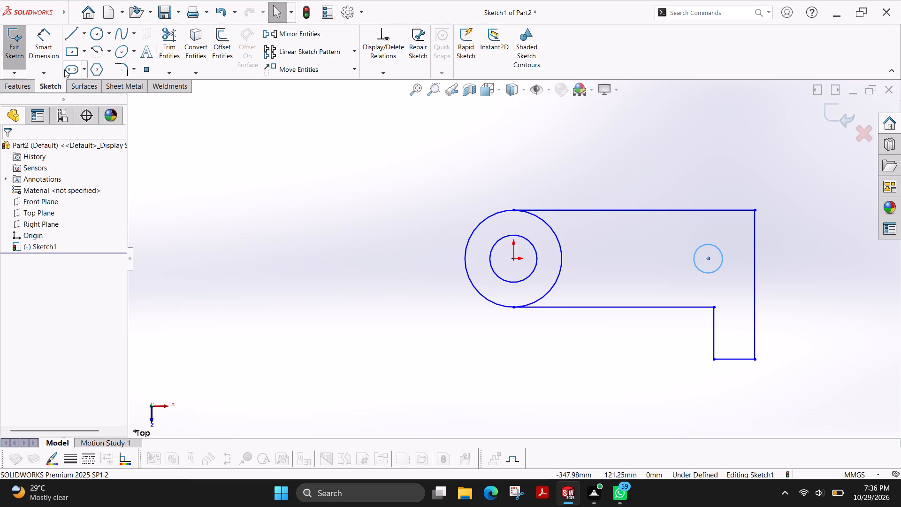
# Dimension the inner circle at the origin to a diameter of 25 mm.
pyautogui.click(48, 31)
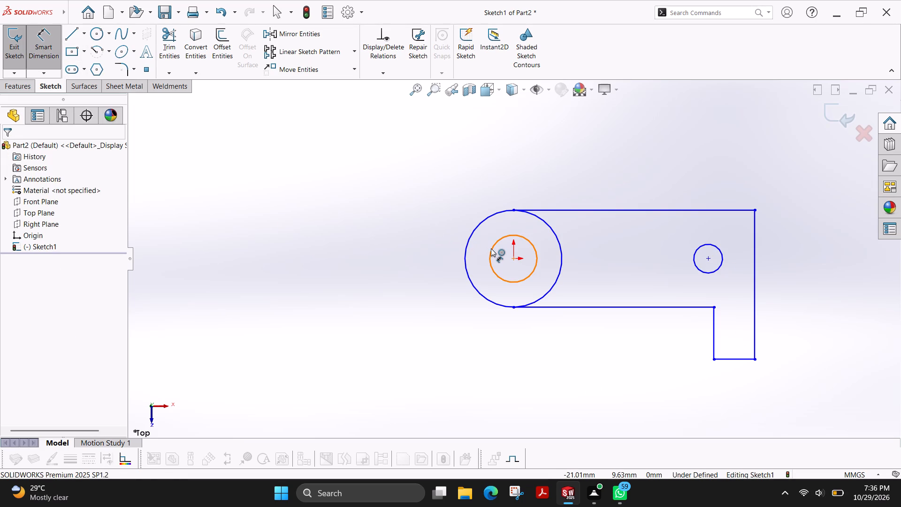
pyautogui.click(491, 248)
pyautogui.click(414, 196)
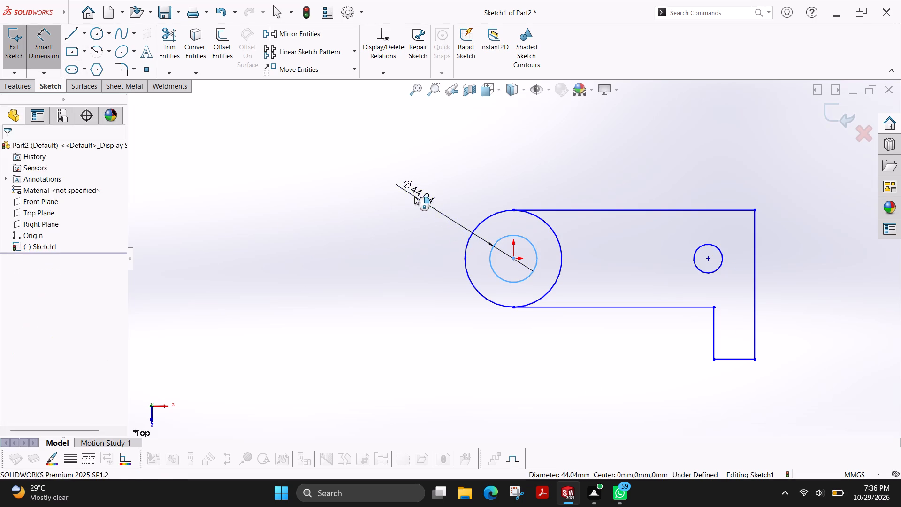
pyautogui.write('25')
pyautogui.press('Return')
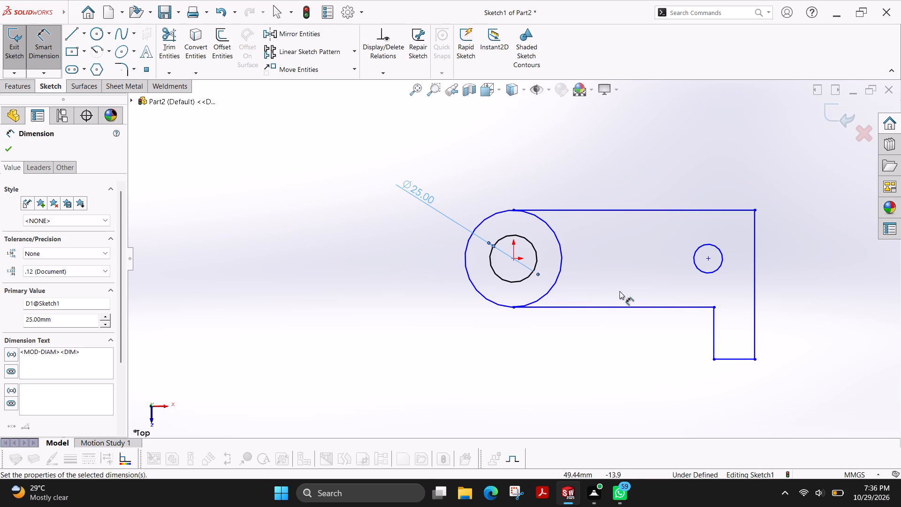
# Dimension the distance between the arm's two long horizontal lines to 50 mm.
pyautogui.click(652, 307)
pyautogui.click(647, 209)
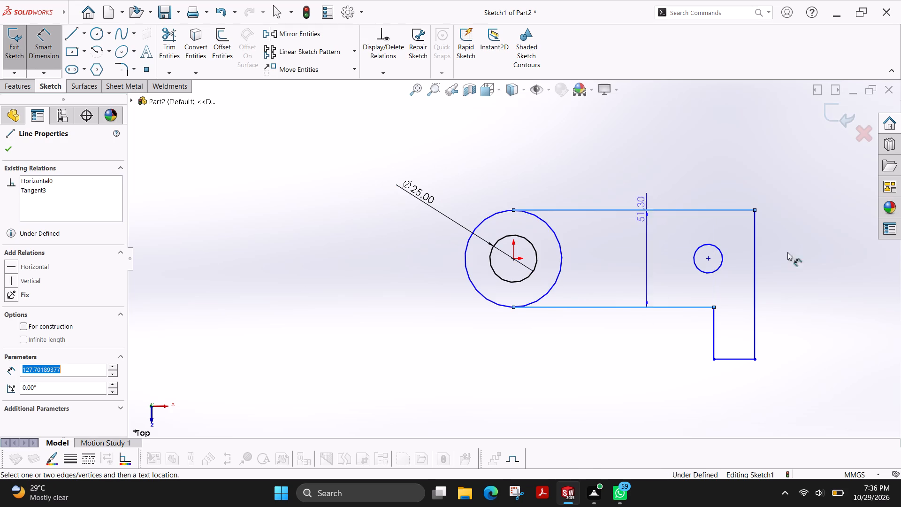
pyautogui.click(832, 260)
pyautogui.write('50')
pyautogui.press('Return')
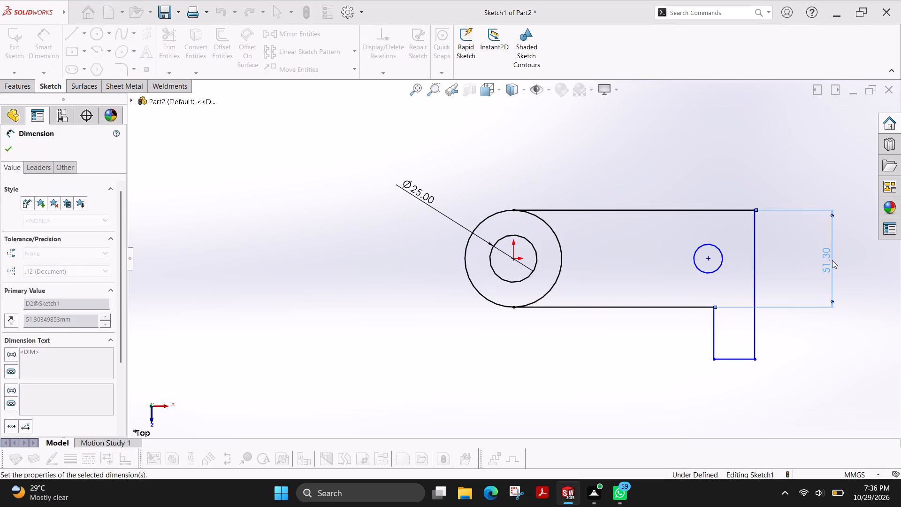
# Dimension the small circle near the arm's far end to a diameter of 15 mm.
pyautogui.click(716, 247)
pyautogui.click(735, 157)
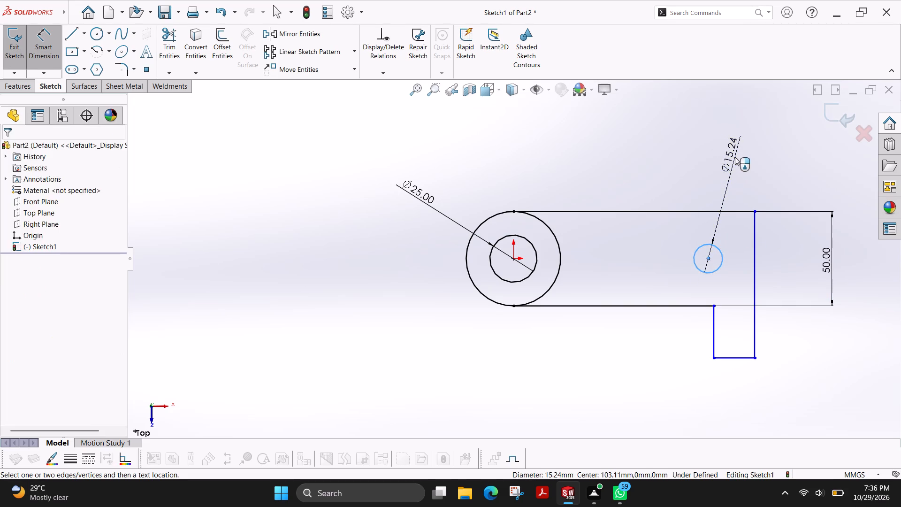
pyautogui.write('15')
pyautogui.press('Return')
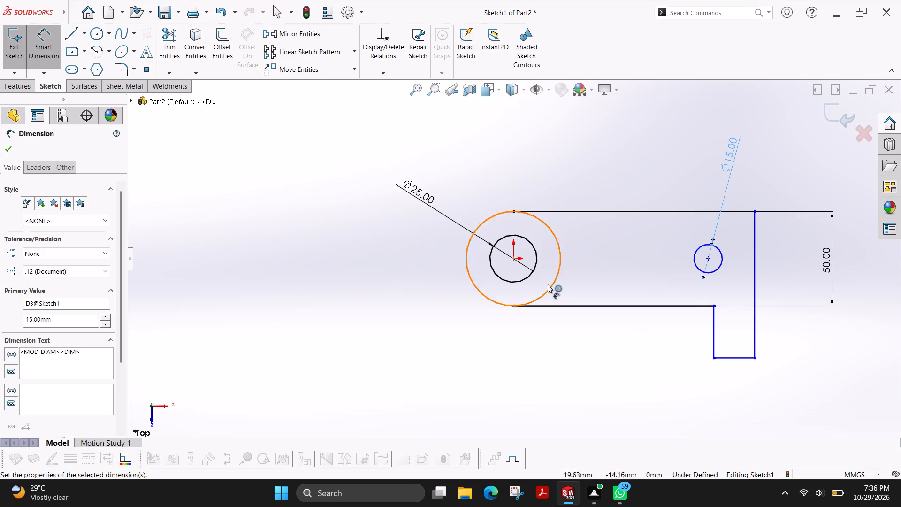
# Dimension the horizontal distance from the origin to the outline's far vertical line to 150 mm.
pyautogui.click(515, 257)
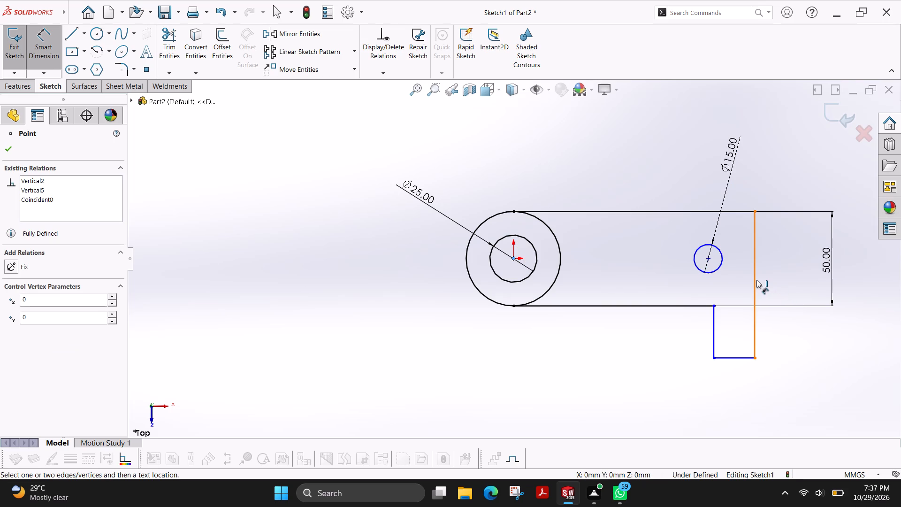
pyautogui.click(756, 280)
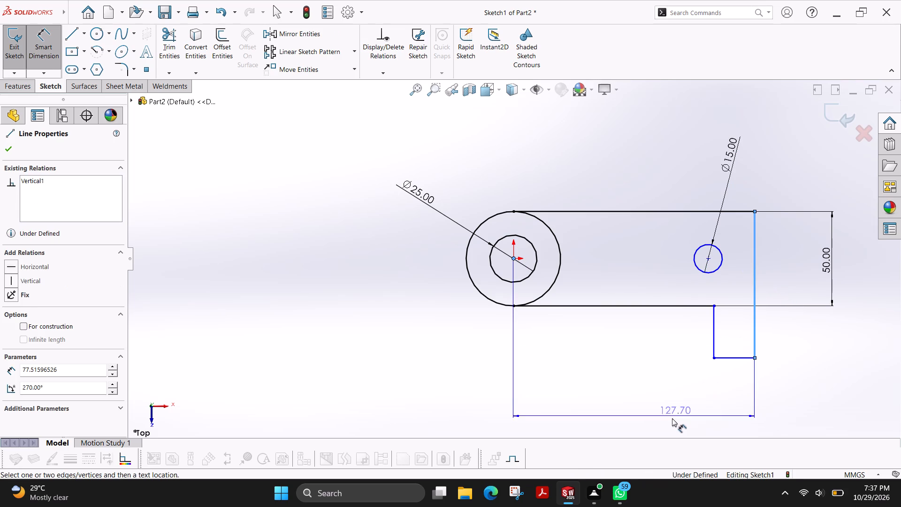
pyautogui.click(635, 408)
pyautogui.write('150')
pyautogui.press('Return')
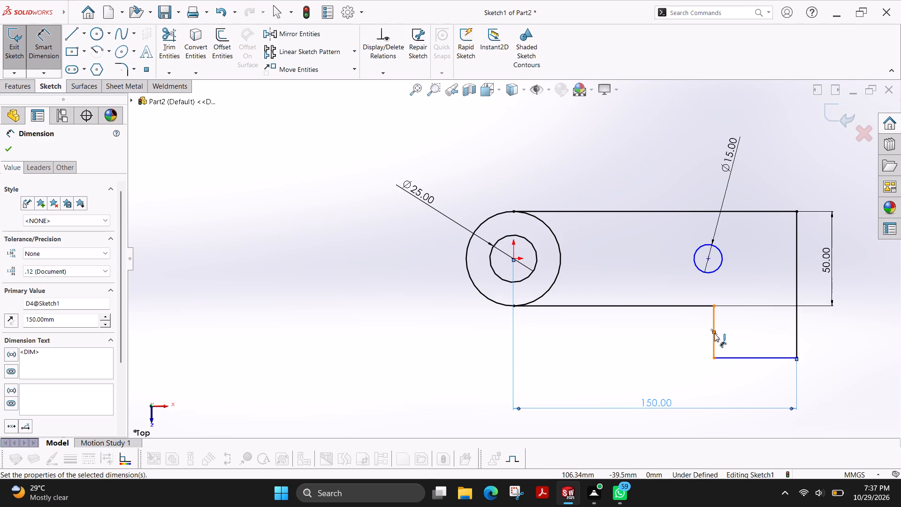
# Dimension the short leg's depth, from the arm's lower long line to the leg's end line, to 15 mm.
pyautogui.click(766, 360)
pyautogui.click(678, 307)
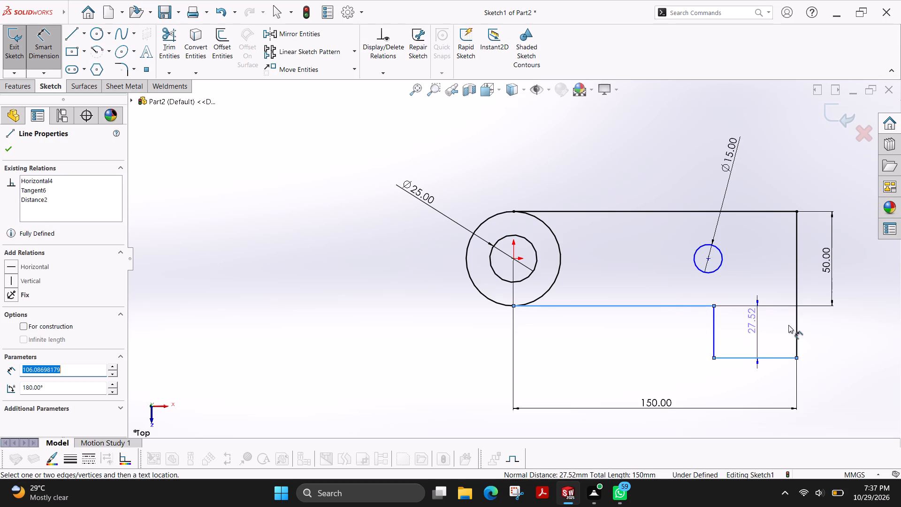
pyautogui.click(828, 327)
pyautogui.write('15')
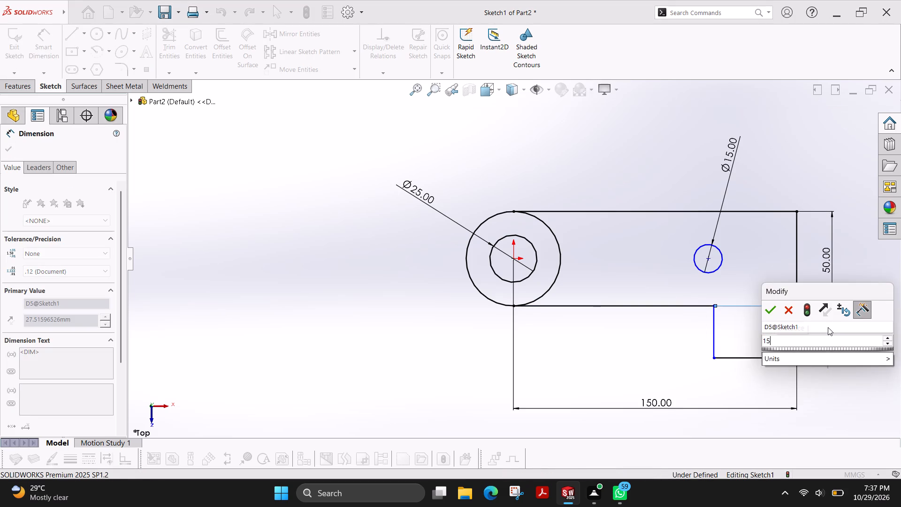
pyautogui.press('Return')
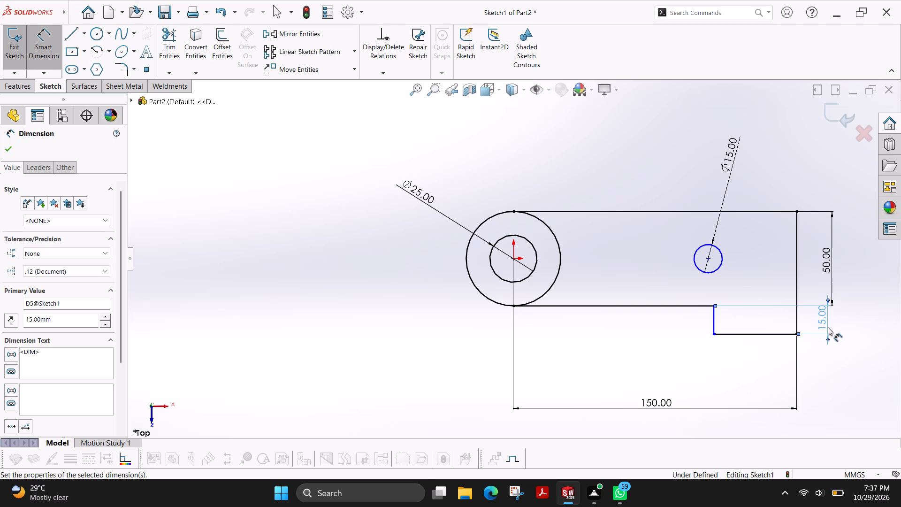
# Dimension the short leg's width between its two vertical lines to 30 mm.
pyautogui.click(713, 316)
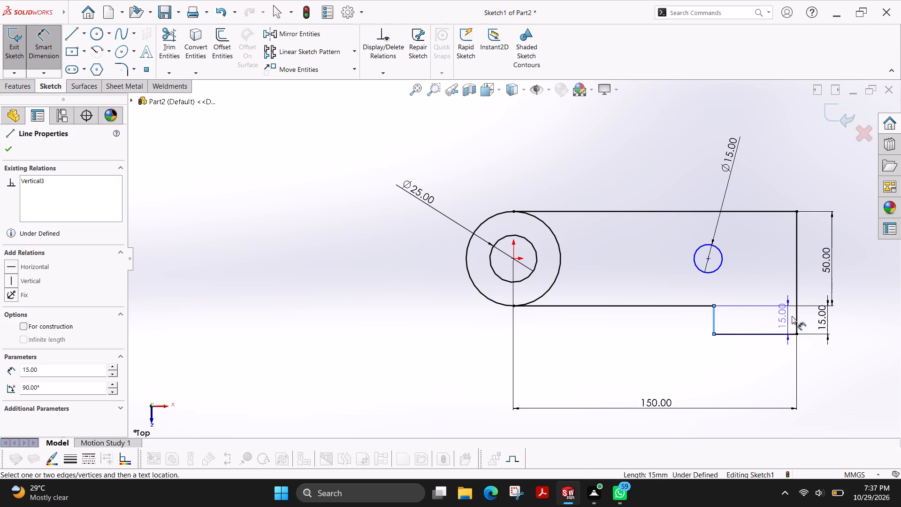
pyautogui.click(795, 316)
pyautogui.click(758, 361)
pyautogui.write('30')
pyautogui.press('Return')
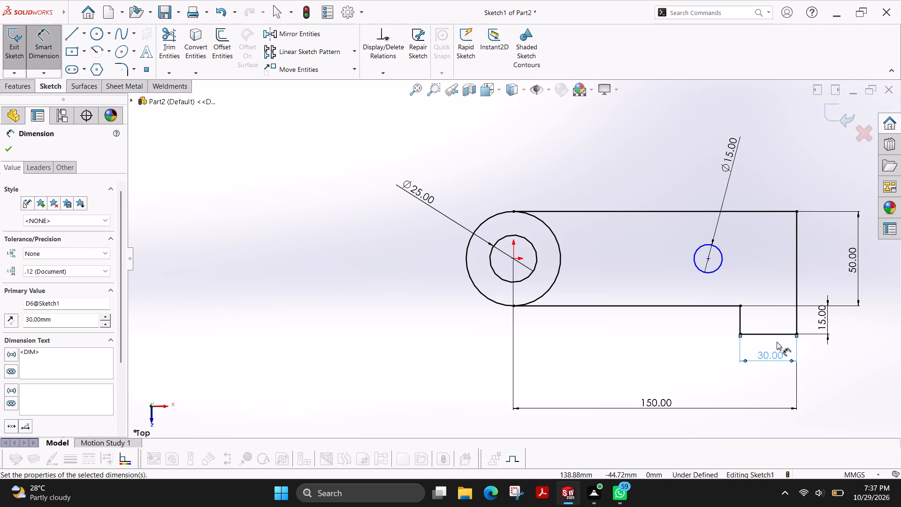
# Draw a vertical helper line about 94 mm long from the midpoint of the leg's end line up past the arm's upper edge.
pyautogui.click(74, 41)
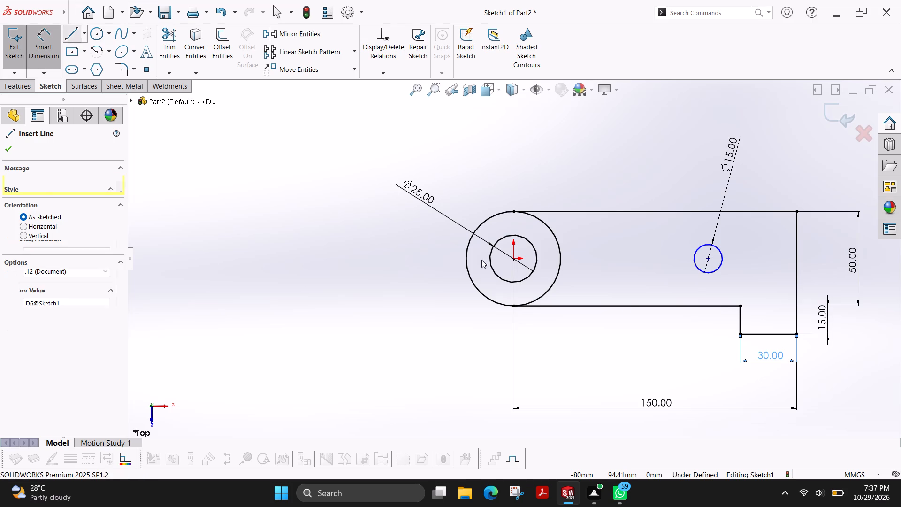
pyautogui.click(768, 334)
pyautogui.click(767, 156)
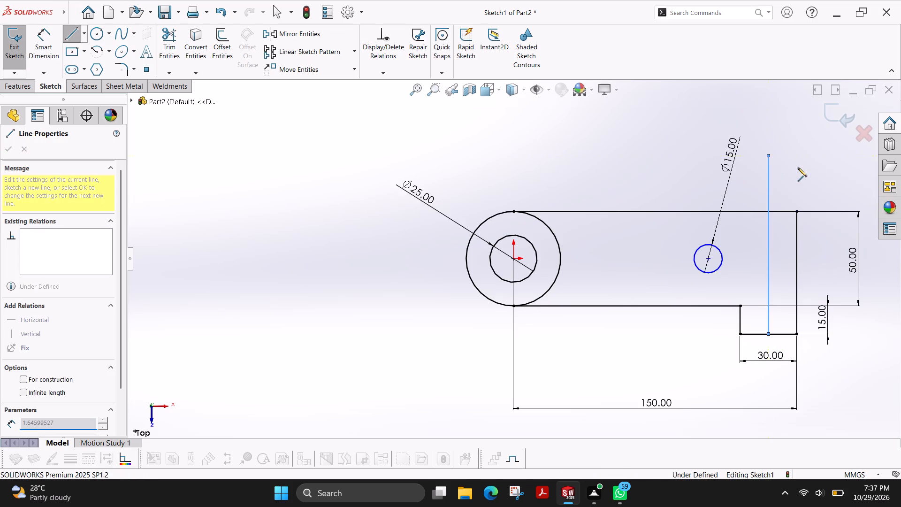
pyautogui.press('Escape')
# Move the centre of the 15 mm circle onto the vertical helper line, level with the origin.
pyautogui.moveTo(710, 261); pyautogui.dragTo(723, 258)
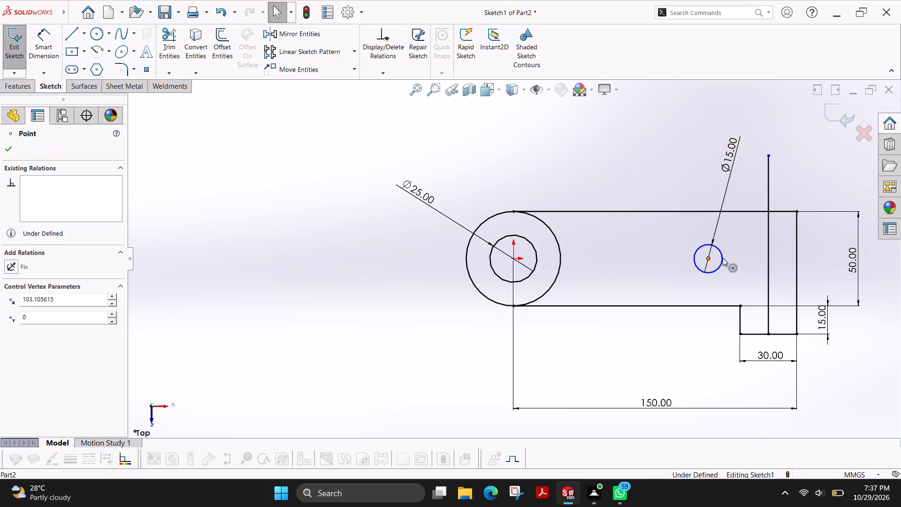
pyautogui.moveTo(723, 258); pyautogui.dragTo(767, 257)
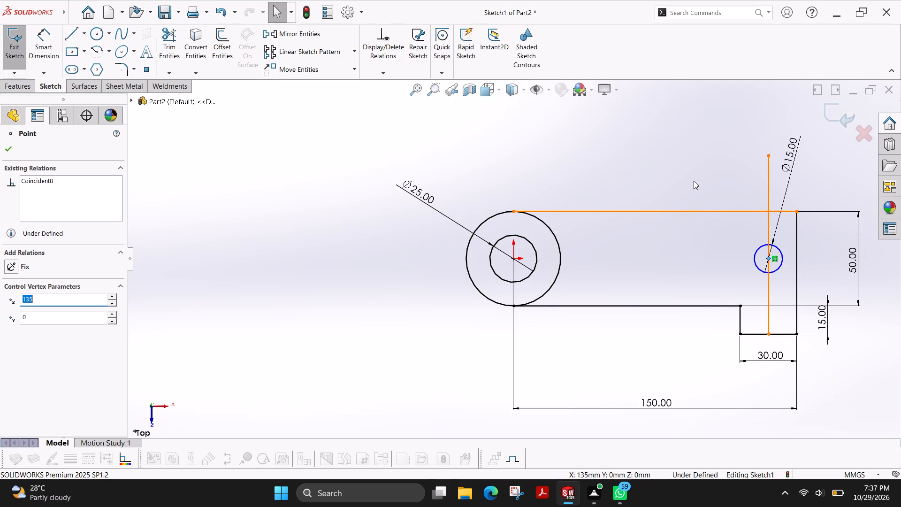
pyautogui.press('Escape')
# Delete the vertical helper line through the 15 mm circle.
pyautogui.click(768, 189)
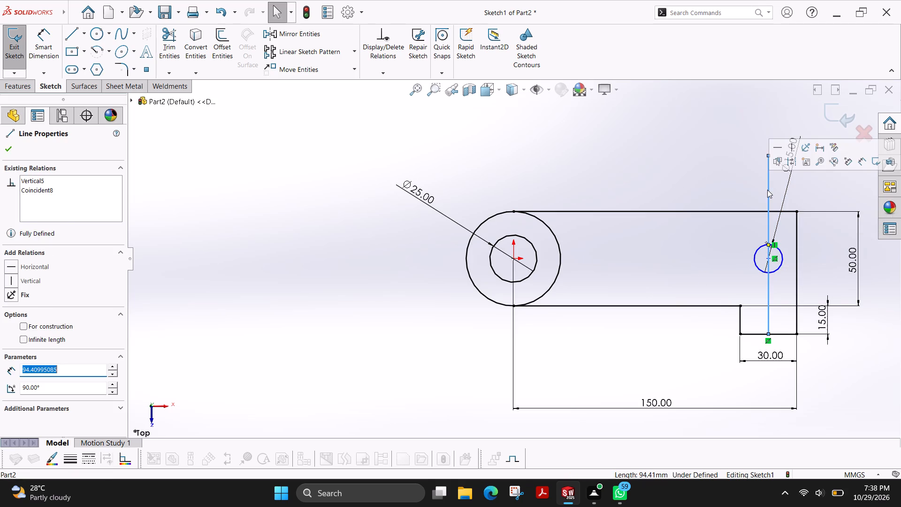
pyautogui.press('Delete')
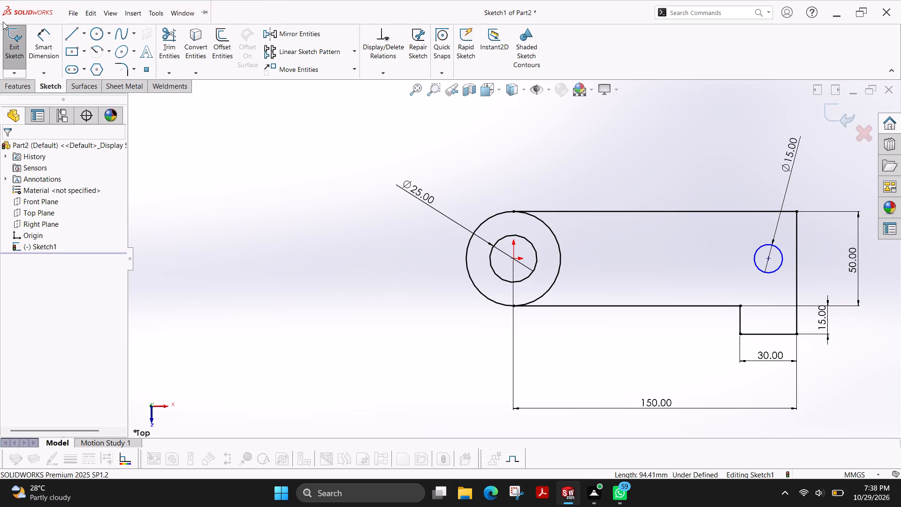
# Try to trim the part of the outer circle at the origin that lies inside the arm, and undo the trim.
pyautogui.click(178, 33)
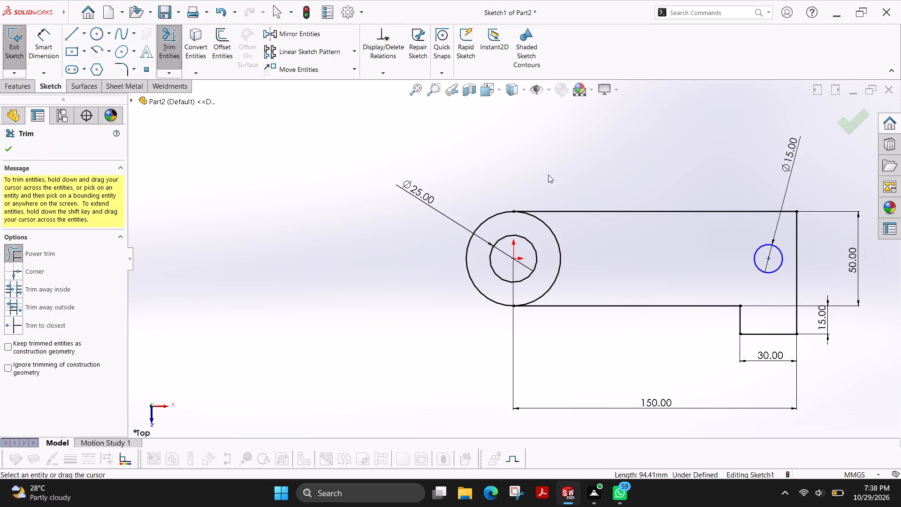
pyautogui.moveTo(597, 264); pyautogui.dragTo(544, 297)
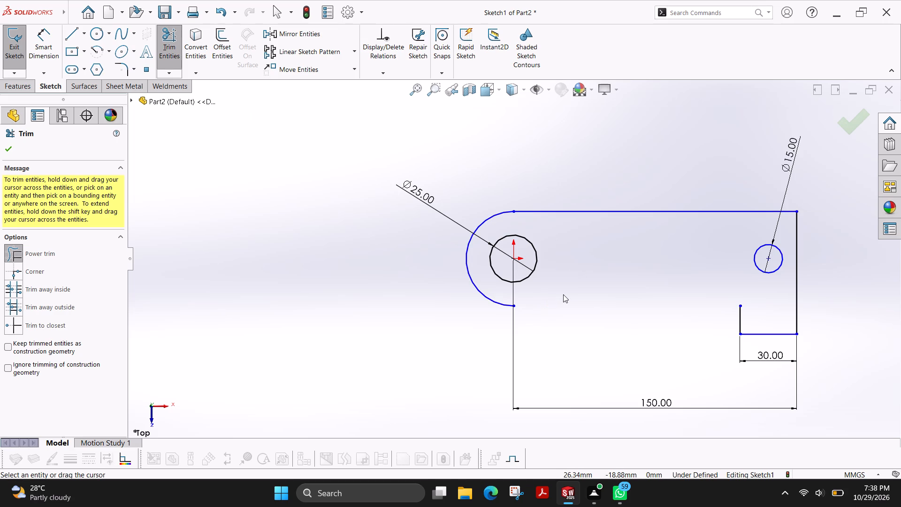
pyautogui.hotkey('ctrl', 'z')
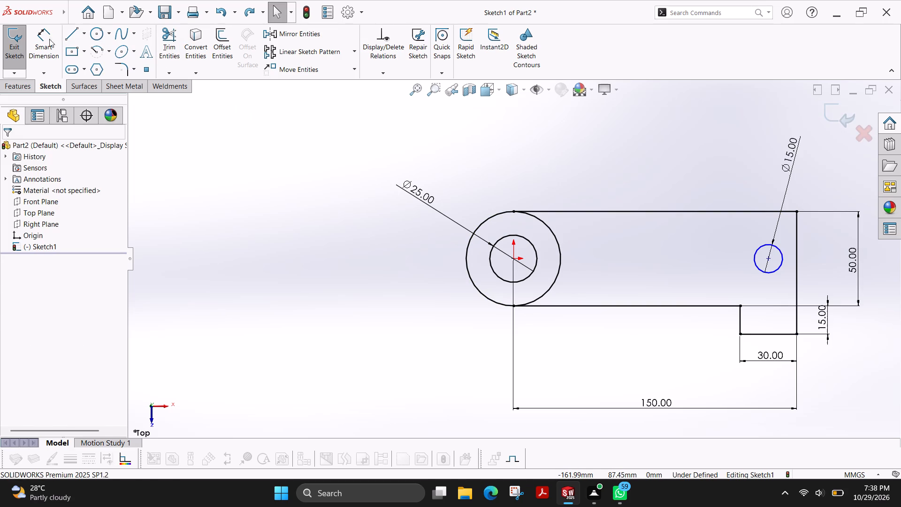
# Trim away the half of the outer circle inside the arm, leaving only the rounded end arc.
pyautogui.click(44, 40)
pyautogui.click(175, 48)
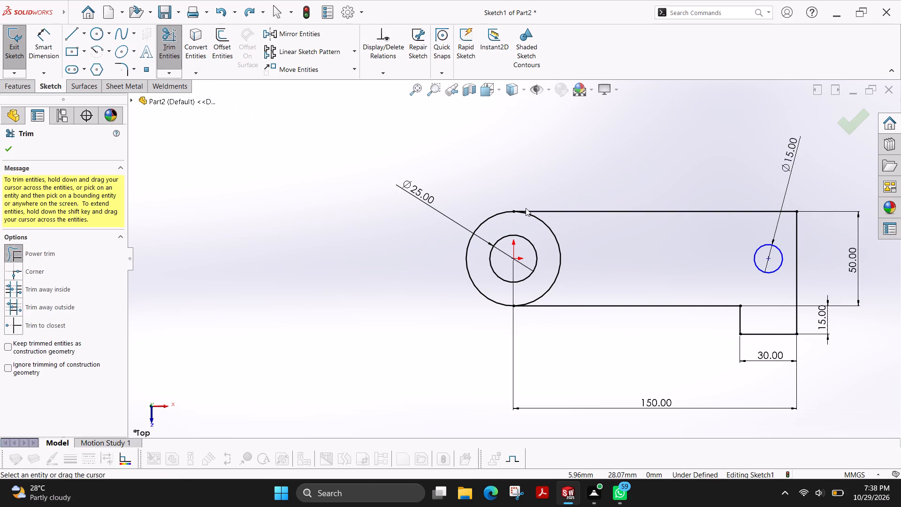
pyautogui.moveTo(565, 238); pyautogui.dragTo(549, 256)
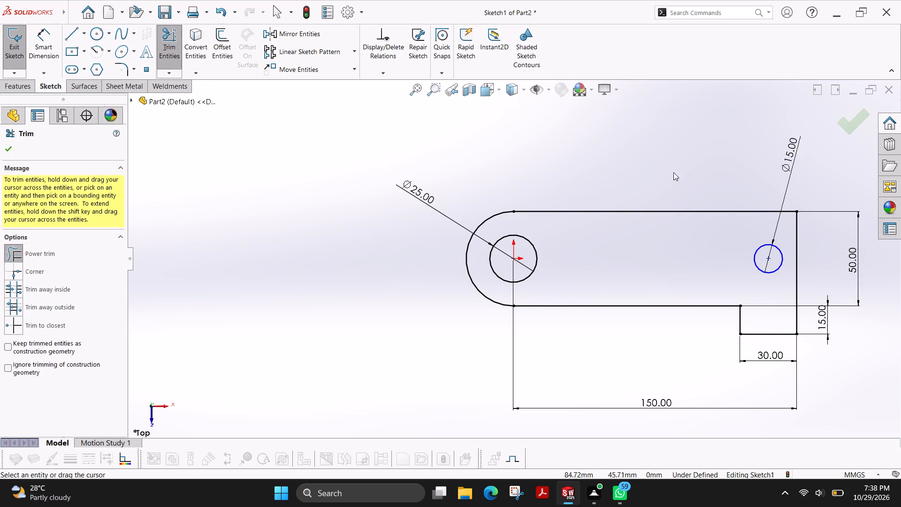
pyautogui.click(8, 148)
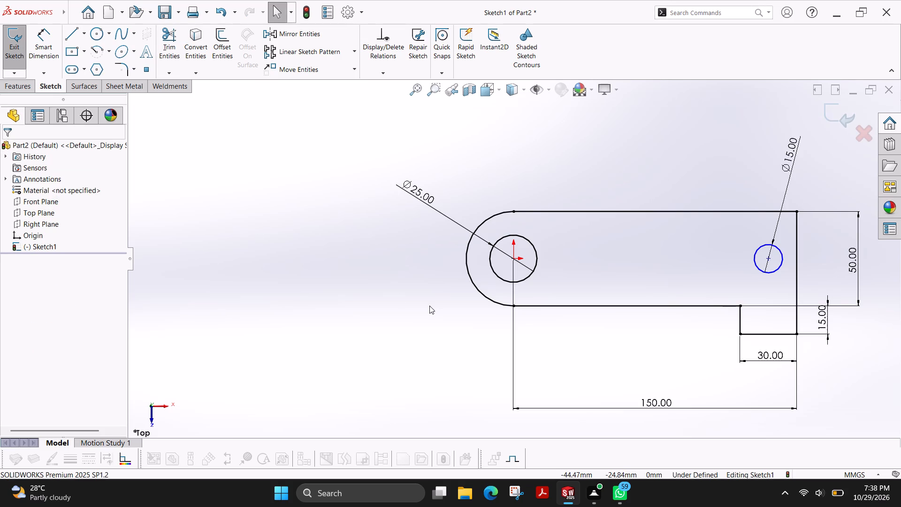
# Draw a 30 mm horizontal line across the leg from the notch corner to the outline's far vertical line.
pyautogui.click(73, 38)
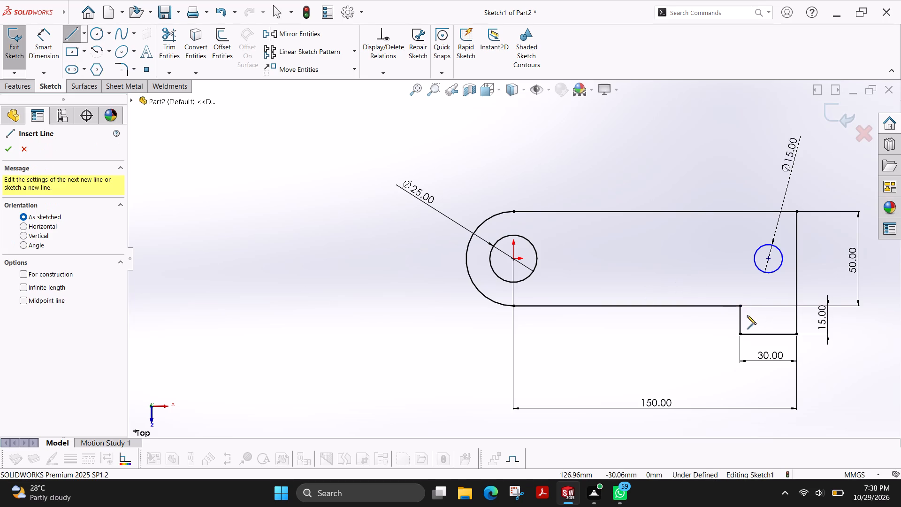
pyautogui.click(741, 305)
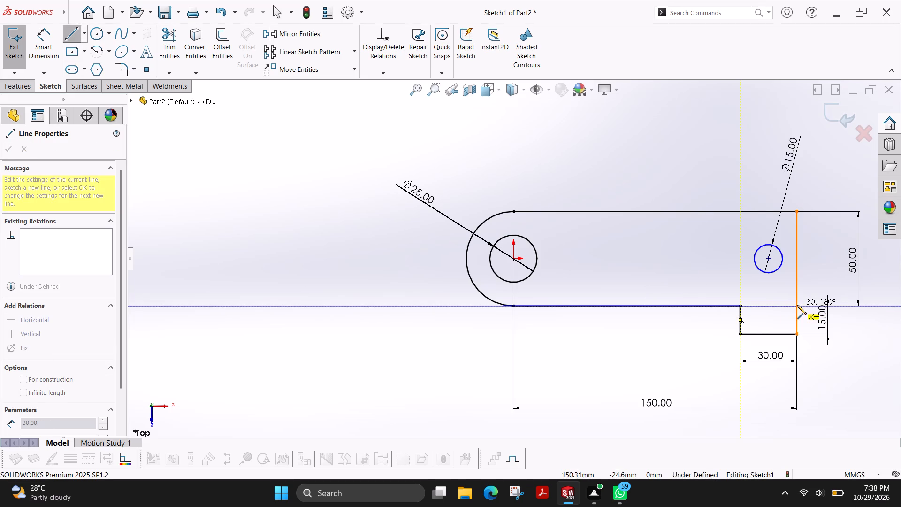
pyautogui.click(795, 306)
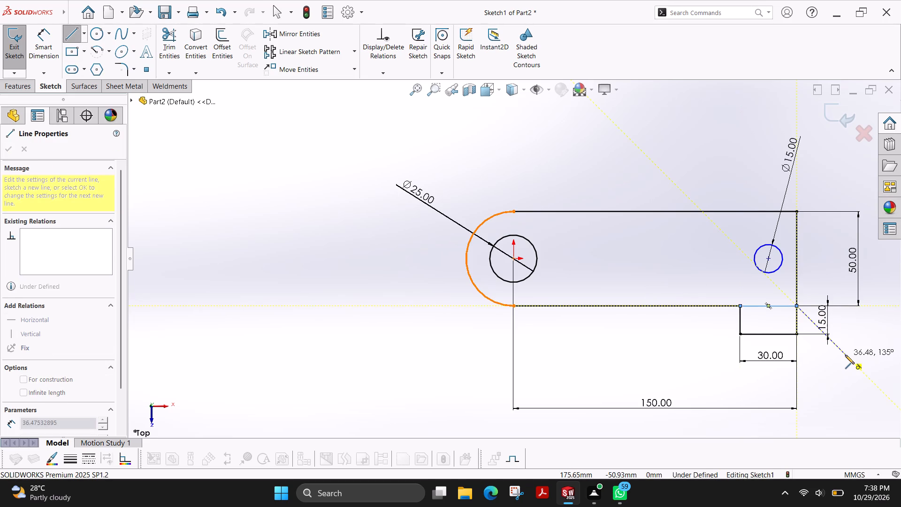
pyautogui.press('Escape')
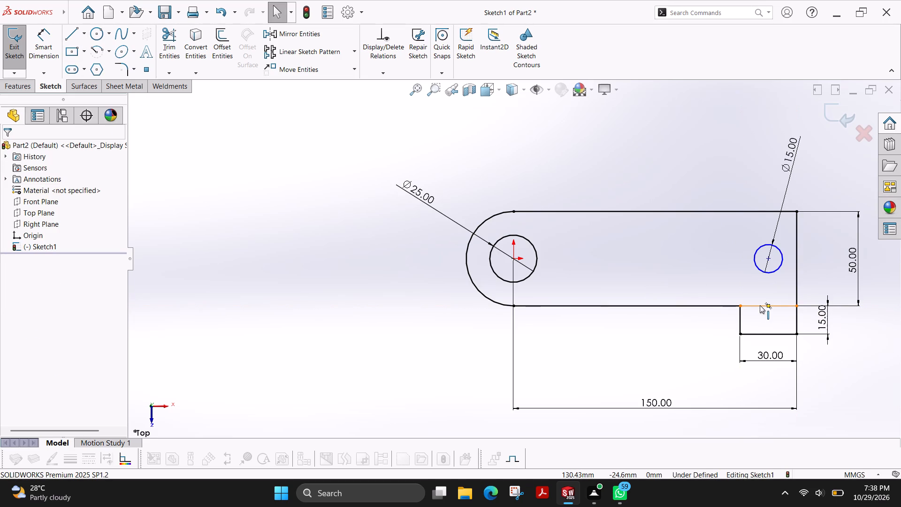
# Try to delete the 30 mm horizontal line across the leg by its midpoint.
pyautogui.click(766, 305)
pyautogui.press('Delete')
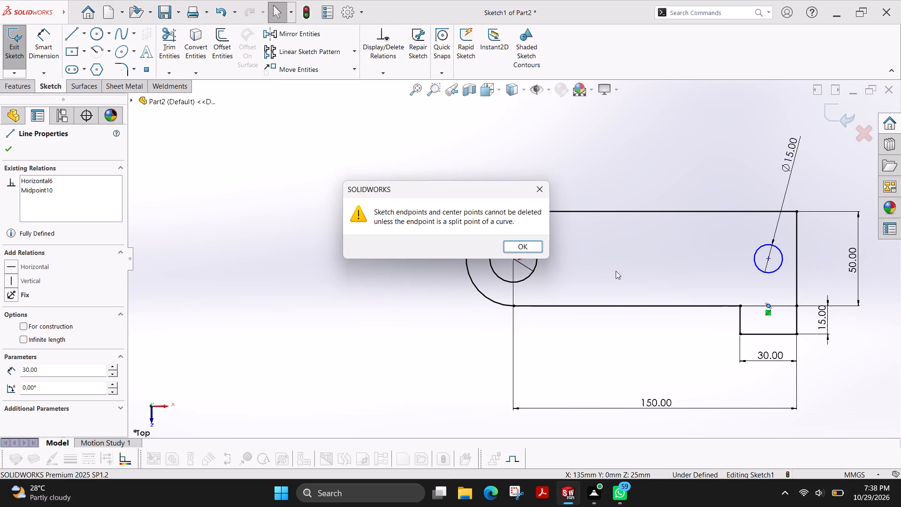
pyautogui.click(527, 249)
# Move the 50 mm dimension beyond the arm's rounded end and the 15 mm leg dimension to the notch side of the leg.
pyautogui.moveTo(853, 259); pyautogui.dragTo(428, 321)
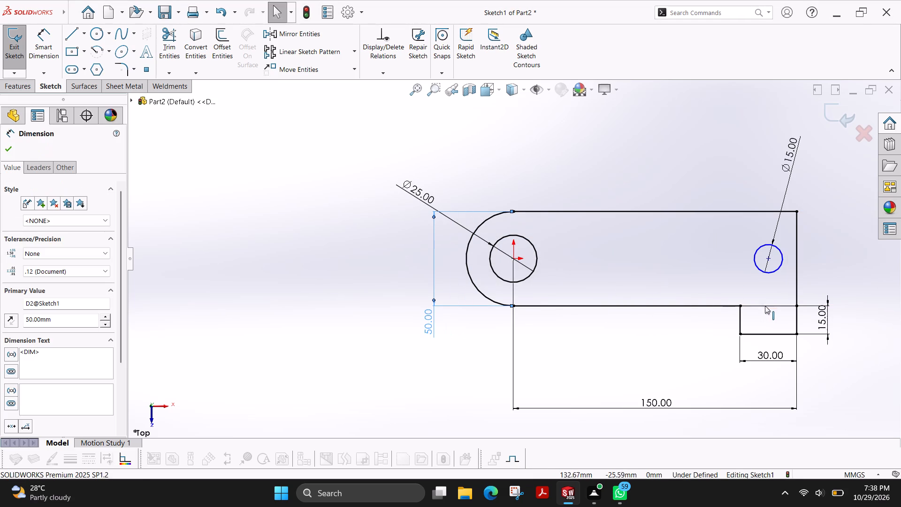
pyautogui.press('Escape')
pyautogui.click(765, 304)
pyautogui.press('Escape')
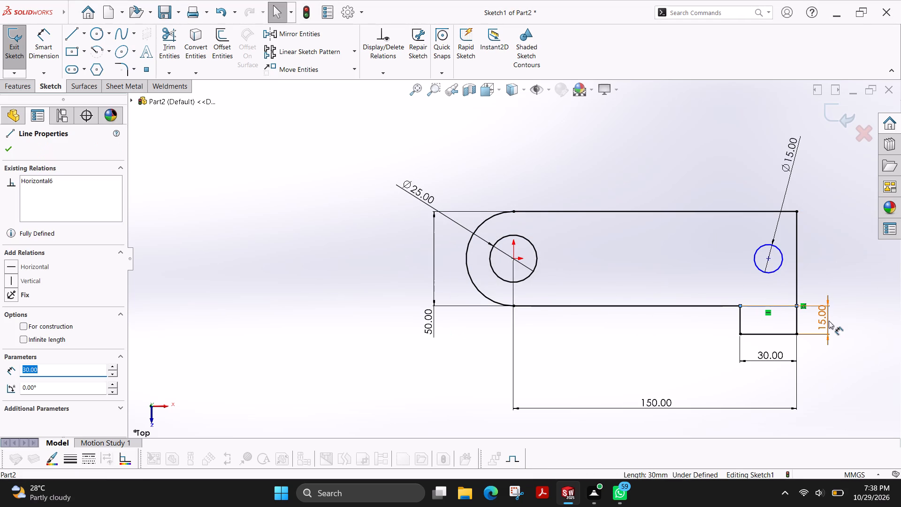
pyautogui.moveTo(829, 321); pyautogui.dragTo(668, 333)
pyautogui.press('Escape')
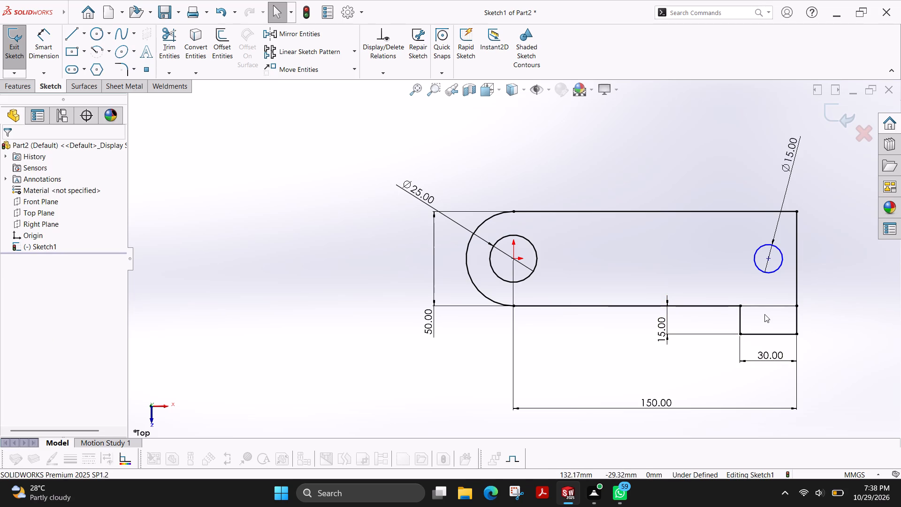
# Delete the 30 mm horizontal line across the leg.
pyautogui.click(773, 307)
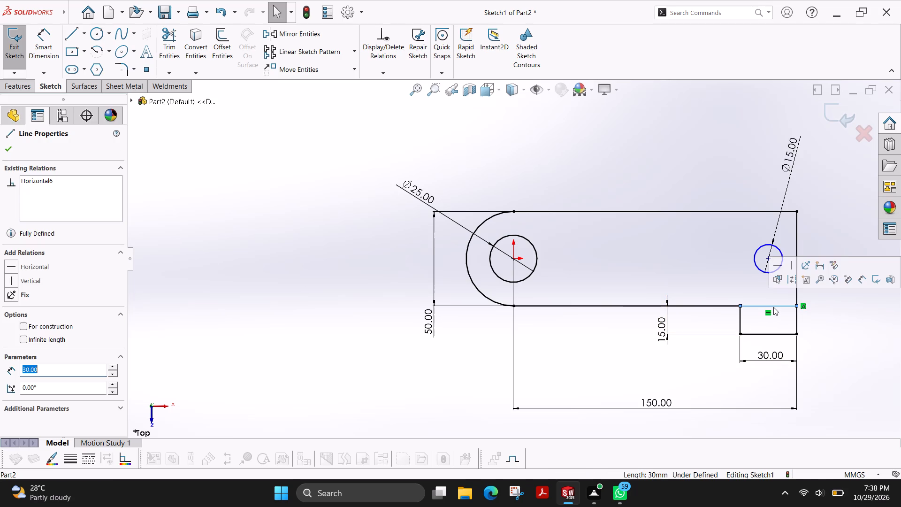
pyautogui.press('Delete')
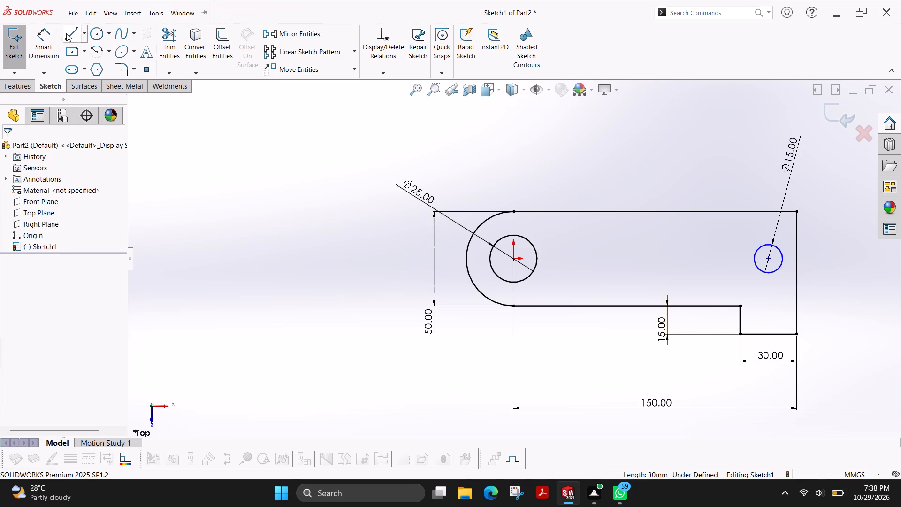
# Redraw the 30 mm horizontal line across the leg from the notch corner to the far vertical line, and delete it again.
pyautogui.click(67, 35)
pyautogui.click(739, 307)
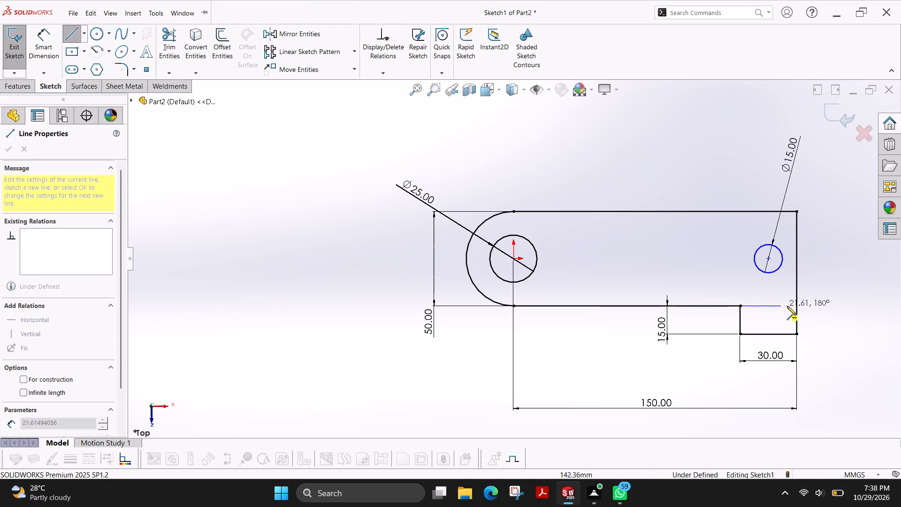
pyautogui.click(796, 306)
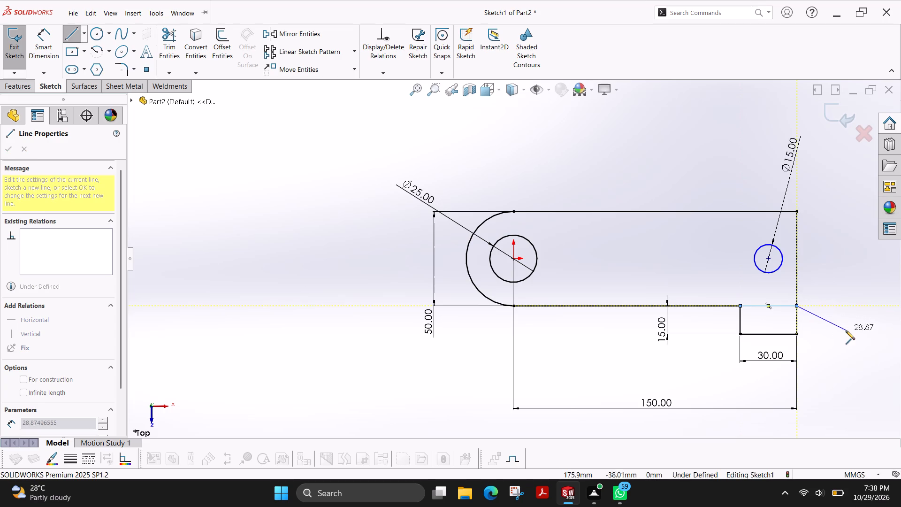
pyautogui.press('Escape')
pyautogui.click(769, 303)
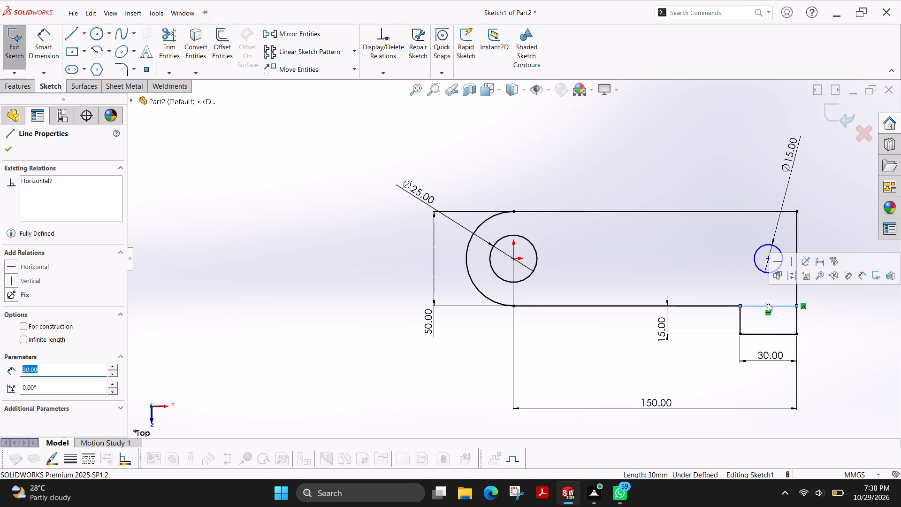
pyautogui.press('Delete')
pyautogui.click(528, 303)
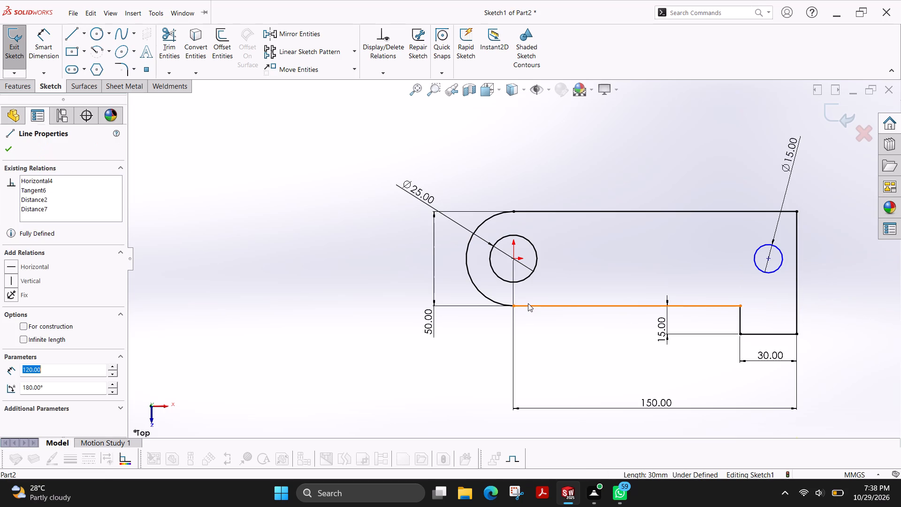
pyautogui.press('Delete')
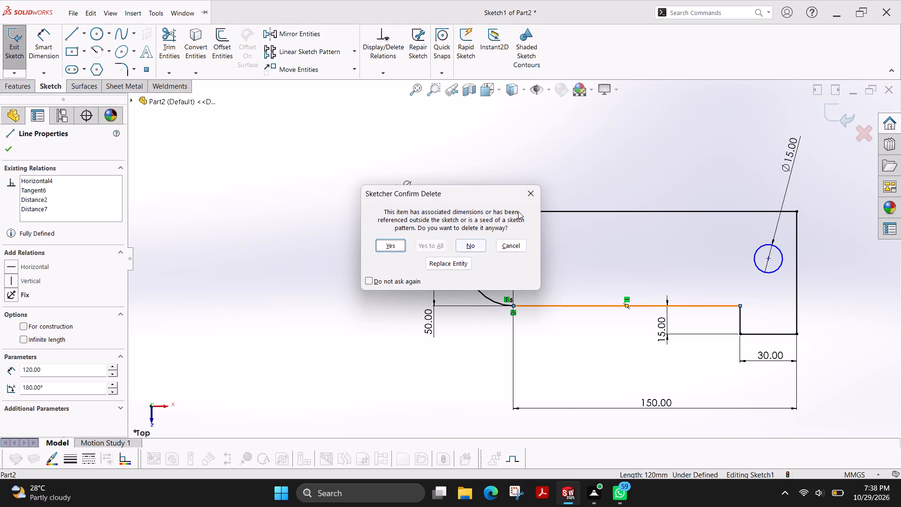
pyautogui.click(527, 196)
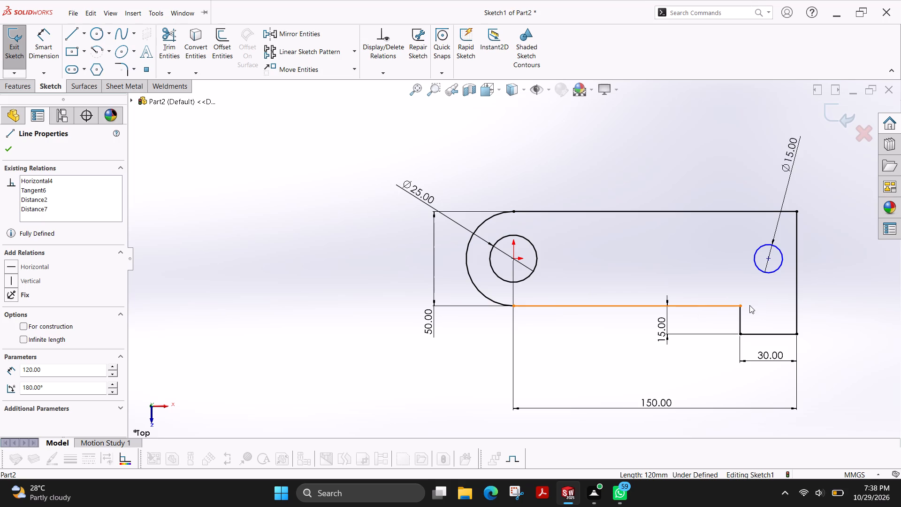
# Draw overlapping horizontal lines along the arm's notch-side edge, from the rounded end's tangent point across the leg to beyond the far vertical line.
pyautogui.click(73, 37)
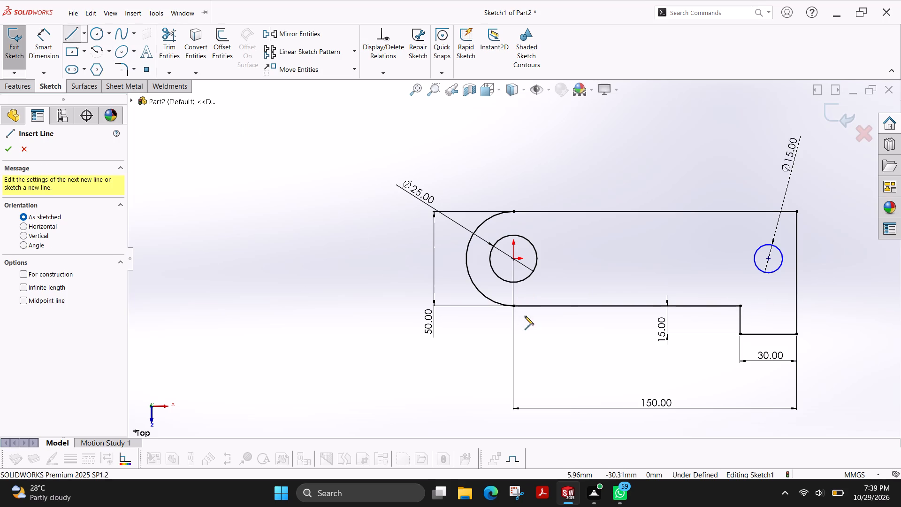
pyautogui.click(514, 306)
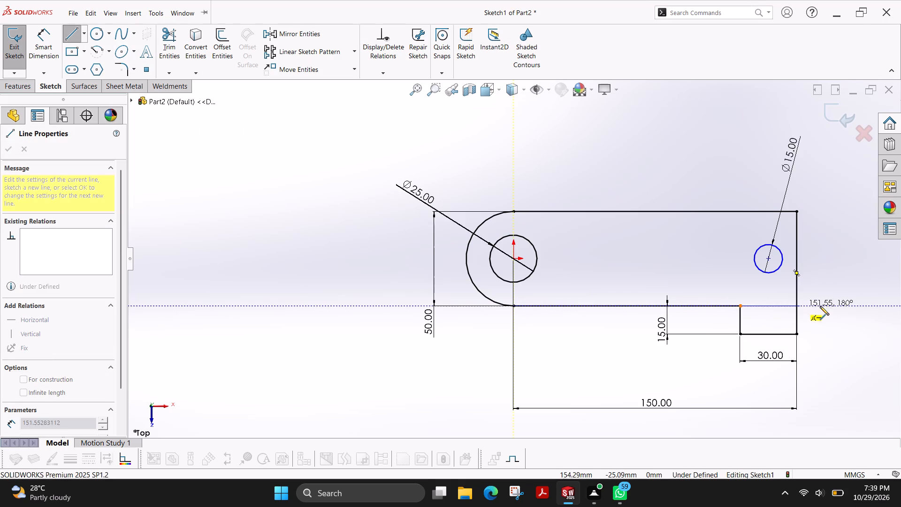
pyautogui.click(840, 306)
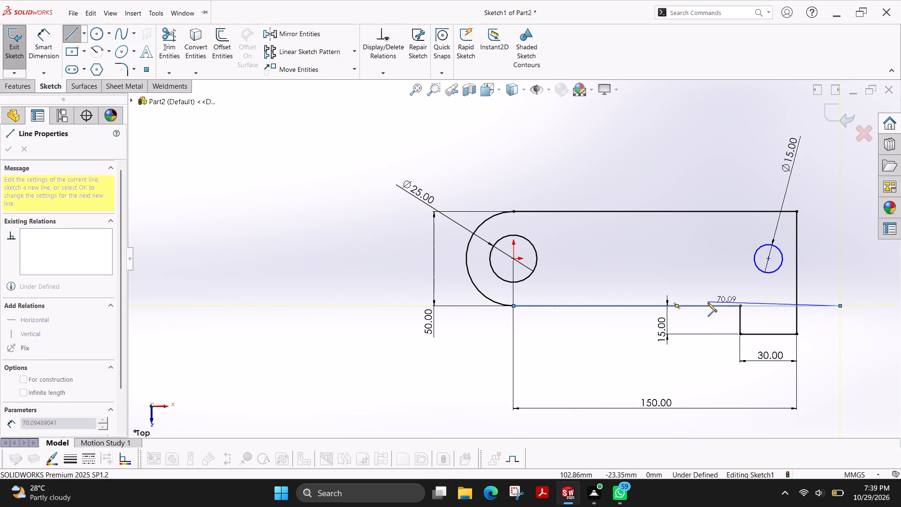
pyautogui.click(706, 306)
pyautogui.click(853, 304)
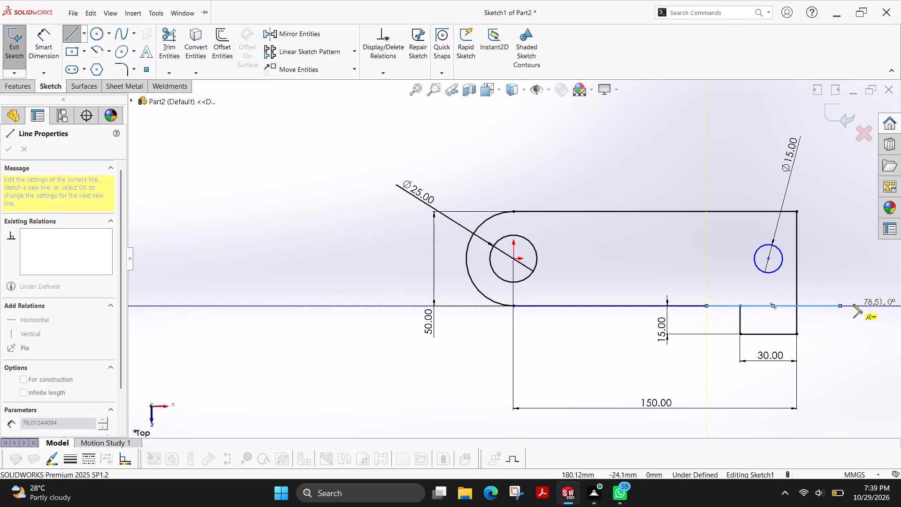
pyautogui.press('Escape')
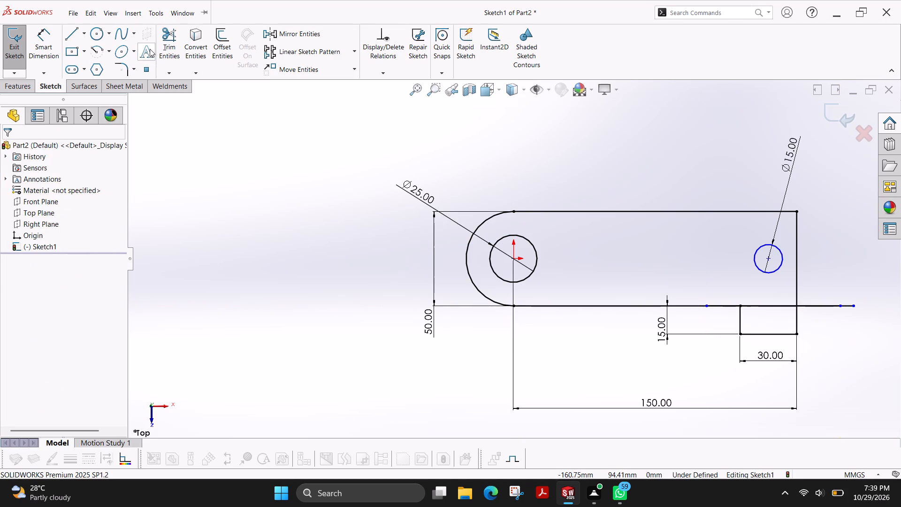
# Trim the line ends that overhang past the far vertical line using power trim.
pyautogui.click(173, 52)
pyautogui.moveTo(840, 274); pyautogui.dragTo(837, 330)
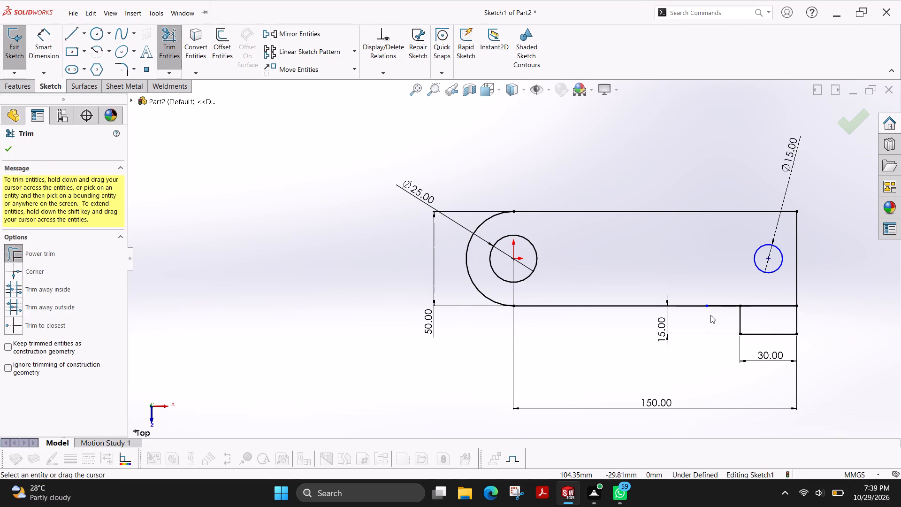
pyautogui.click(12, 146)
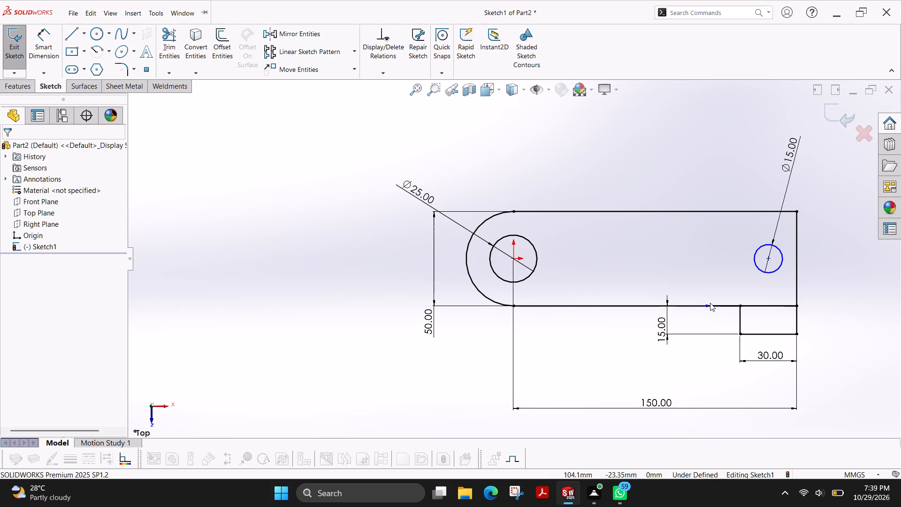
# Extrude the arm region with its two holes 15 mm blind in the reversed direction, leaving out the leg region.
pyautogui.click(18, 87)
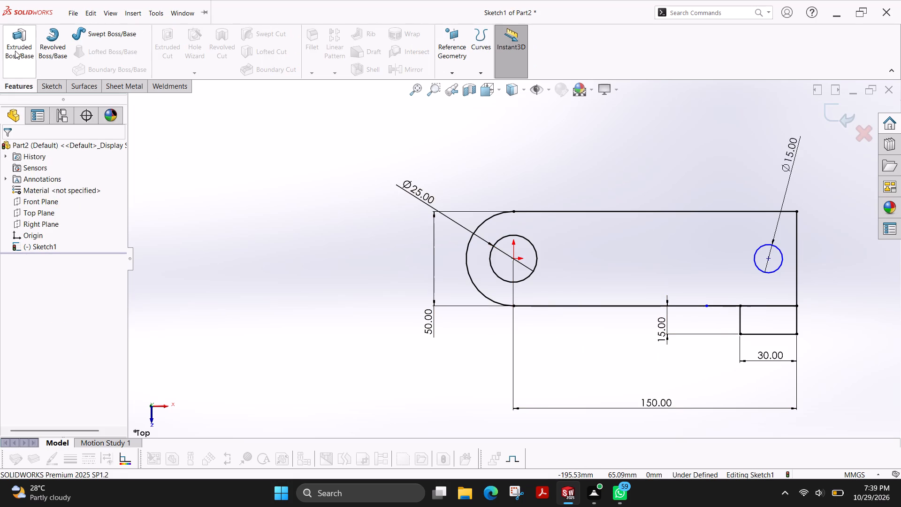
pyautogui.click(15, 51)
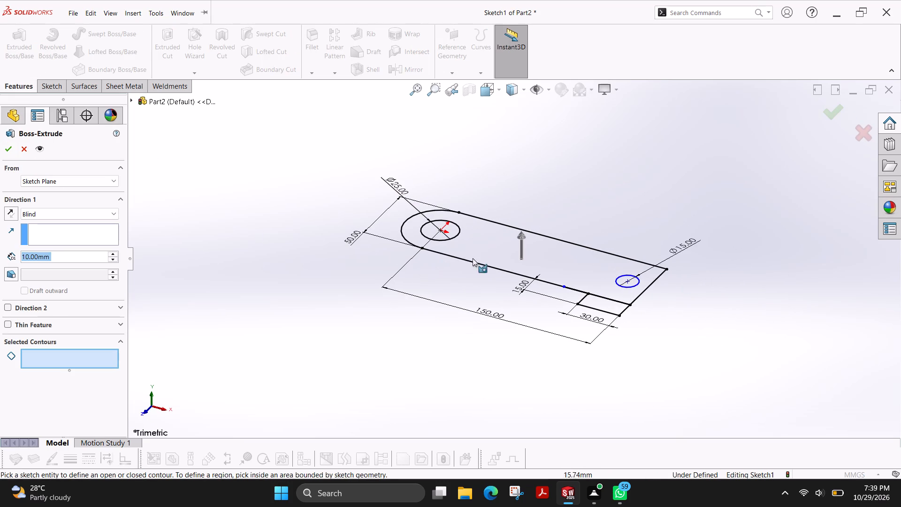
pyautogui.click(501, 253)
pyautogui.click(9, 214)
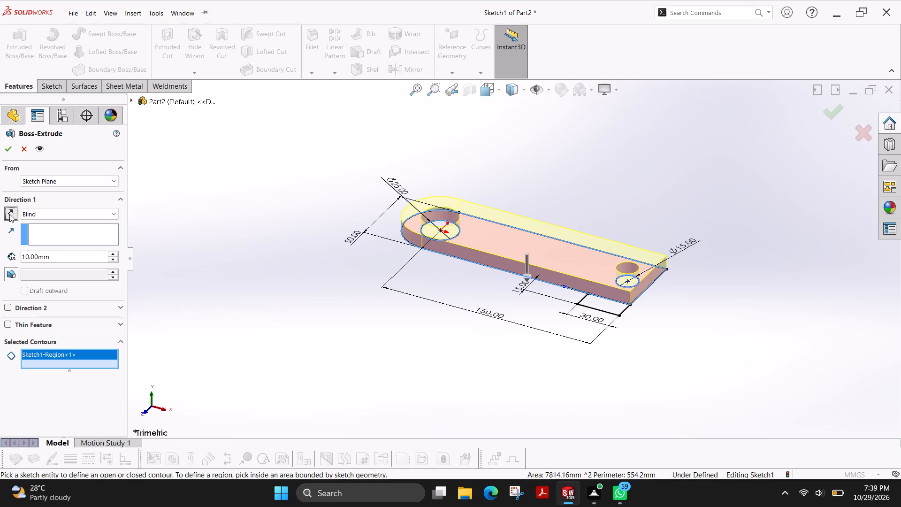
pyautogui.click(71, 257)
pyautogui.click(71, 257)
pyautogui.write('15')
pyautogui.press('Return')
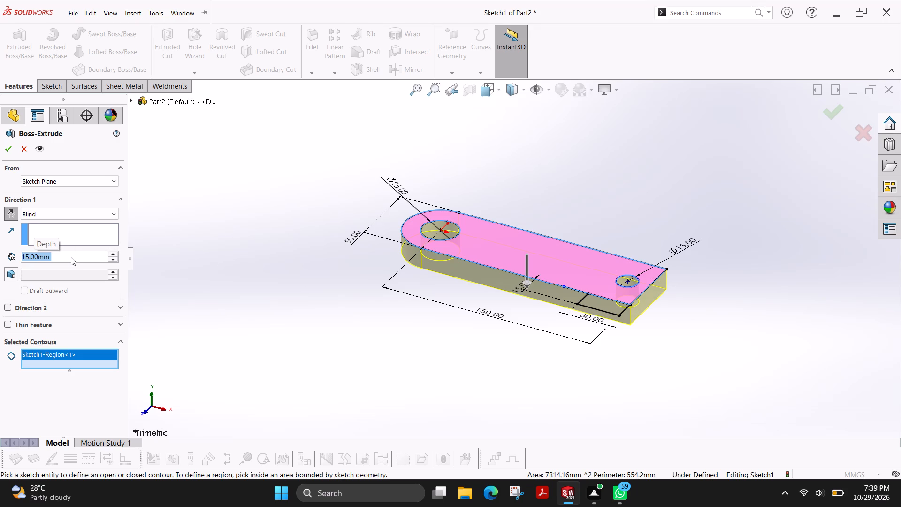
pyautogui.click(8, 151)
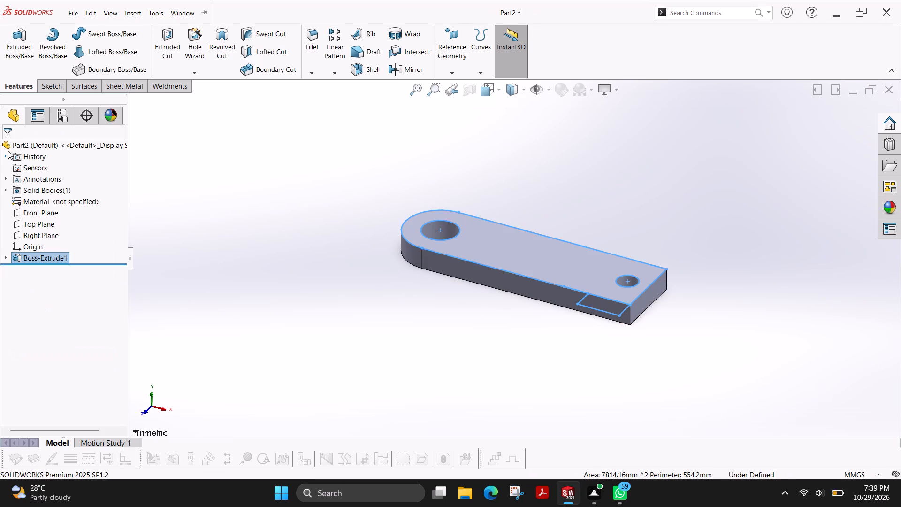
# Set up a second blind boss extrude from the arm's sketch, using the rectangular leg region and the reversed direction.
pyautogui.click(12, 51)
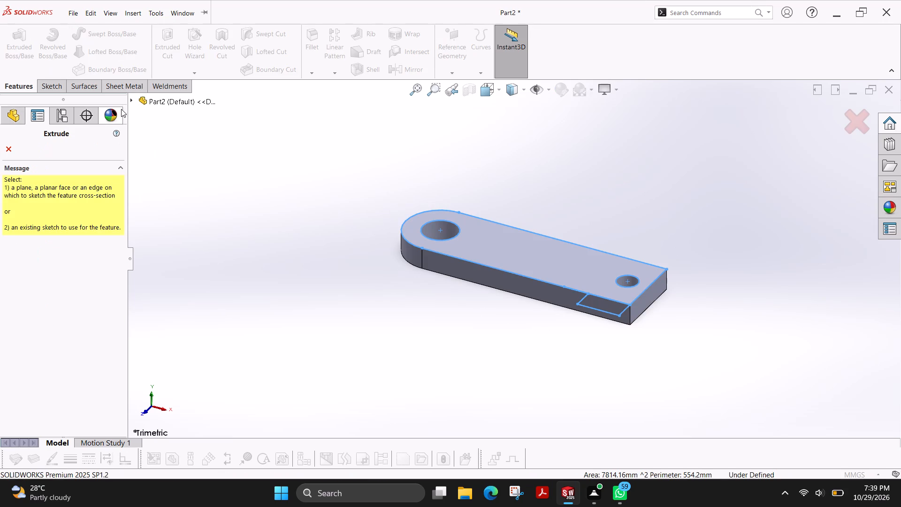
pyautogui.click(130, 100)
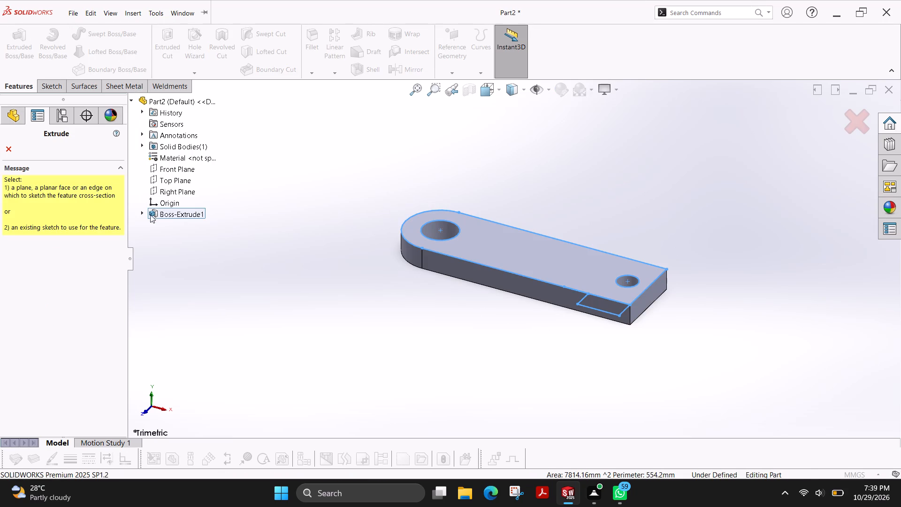
pyautogui.click(142, 215)
pyautogui.click(172, 227)
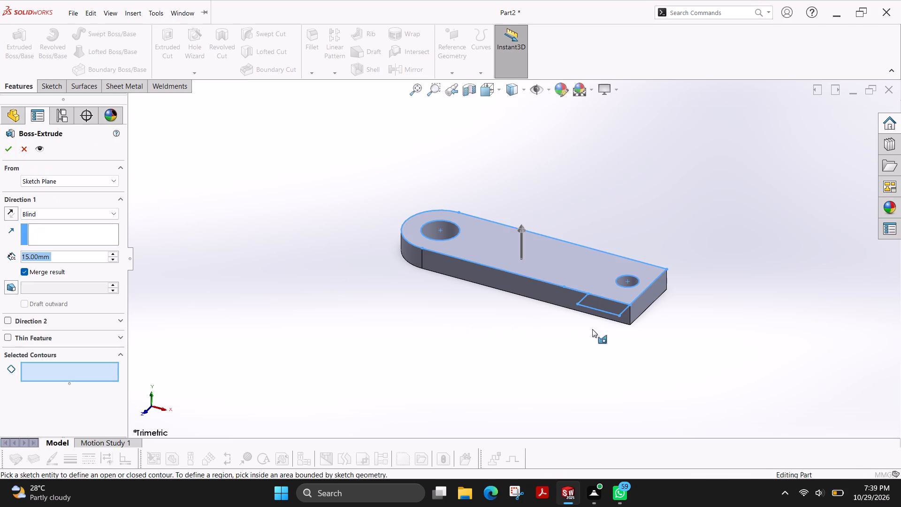
pyautogui.click(605, 306)
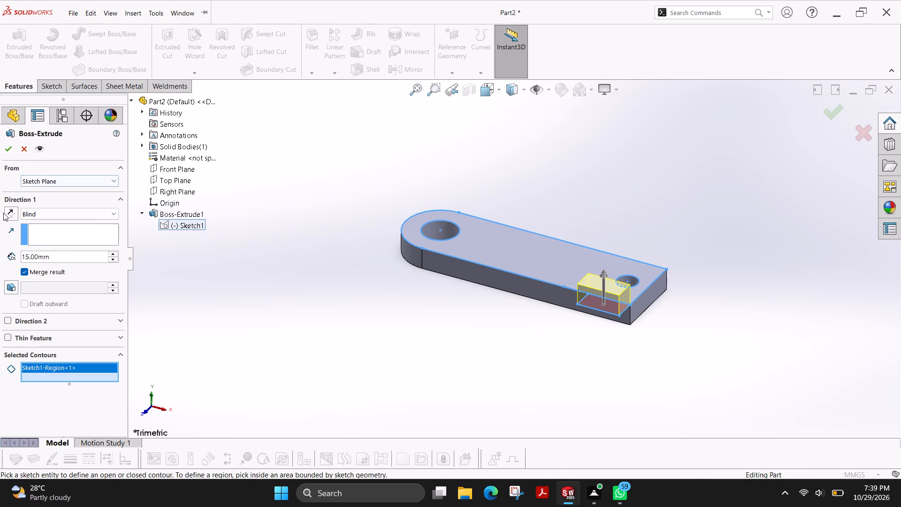
pyautogui.click(9, 210)
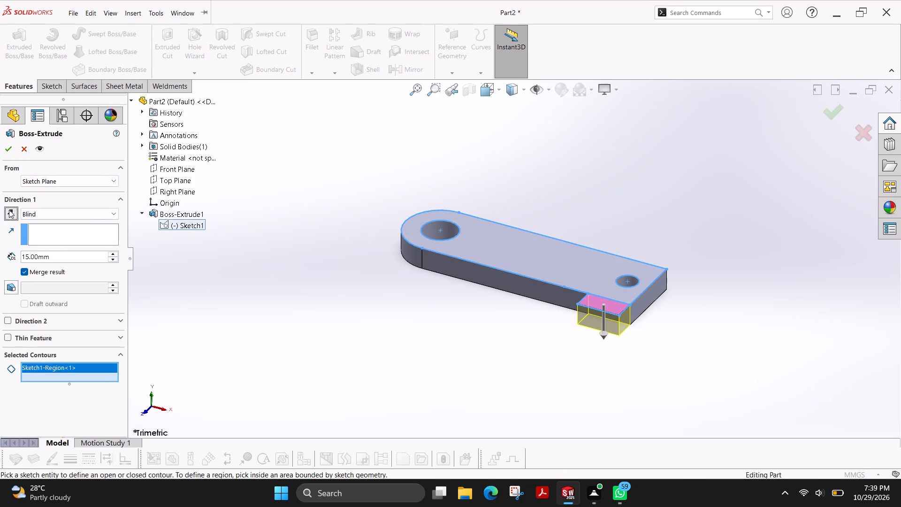
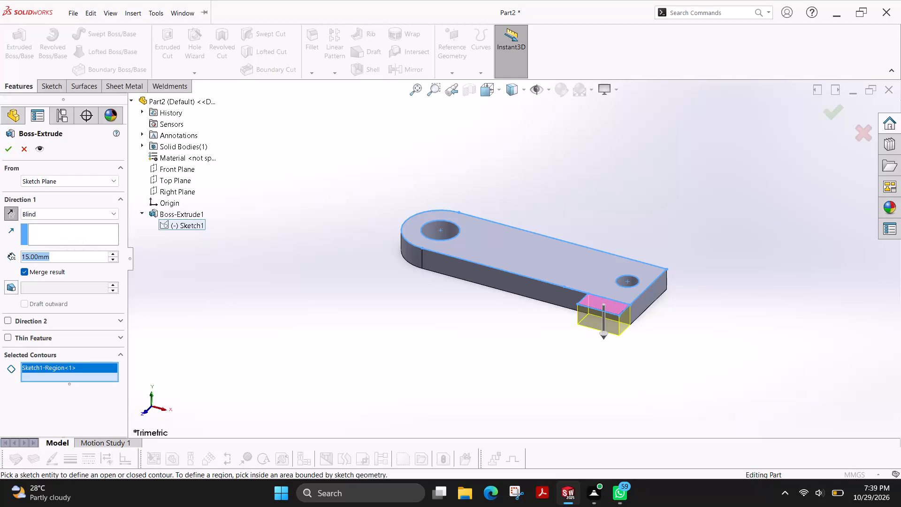
# Set the leg extrusion's depth to 45 mm and complete the feature.
pyautogui.write('45')
pyautogui.press('Return')
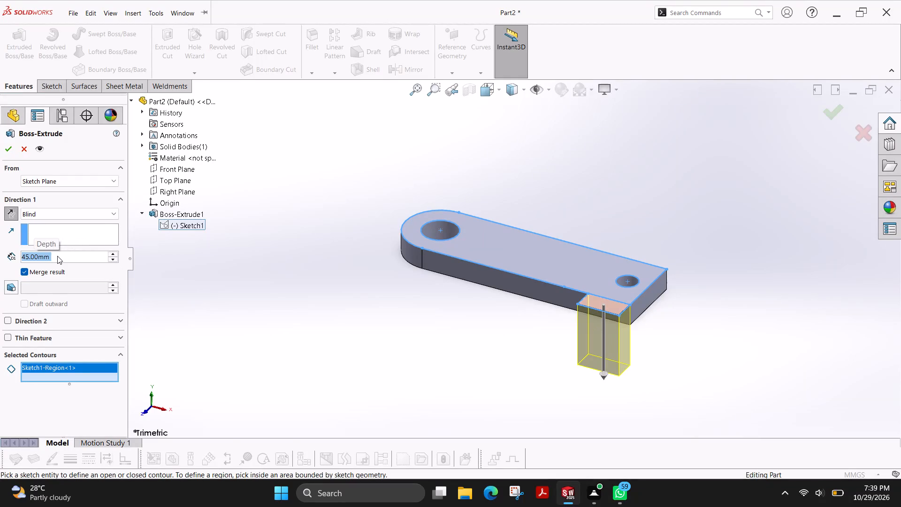
pyautogui.click(10, 148)
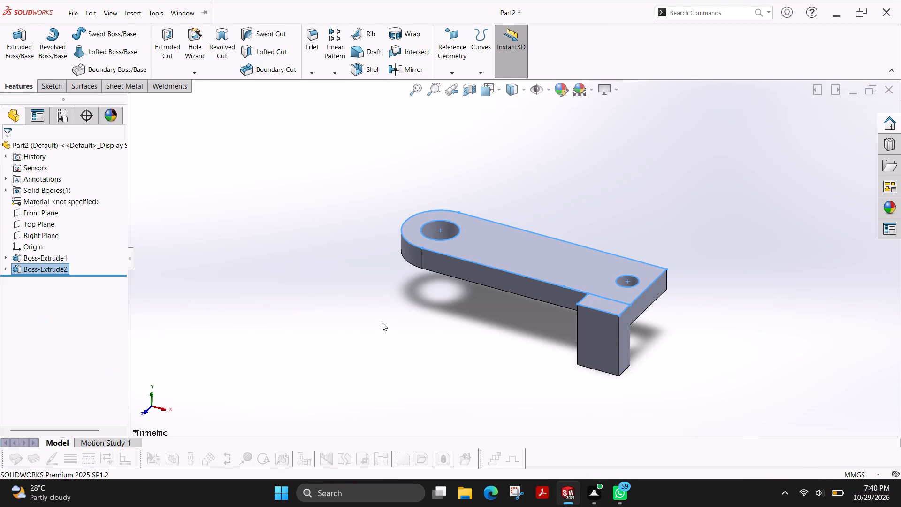
pyautogui.press('Escape')
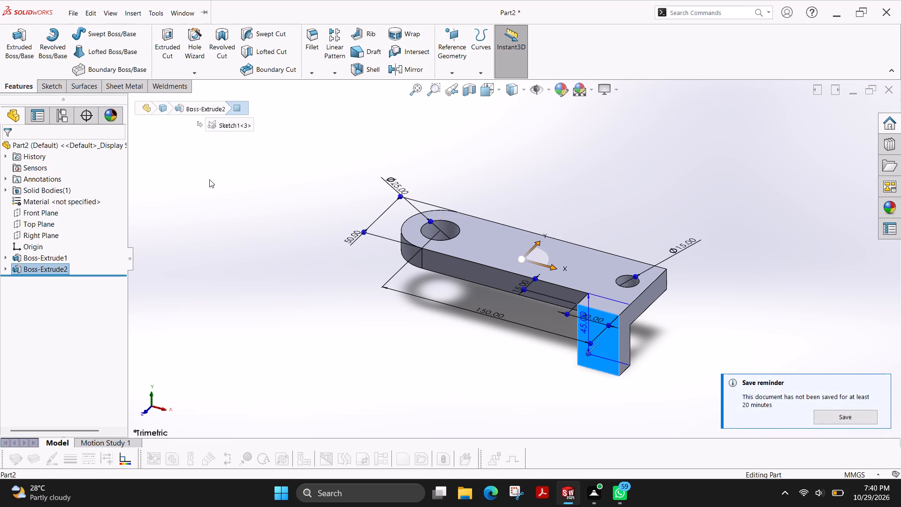
# Sketch two concentric circles of about 4.8 mm and 10.3 mm radius on the leg's front face, centred across its width.
pyautogui.click(60, 84)
pyautogui.click(16, 33)
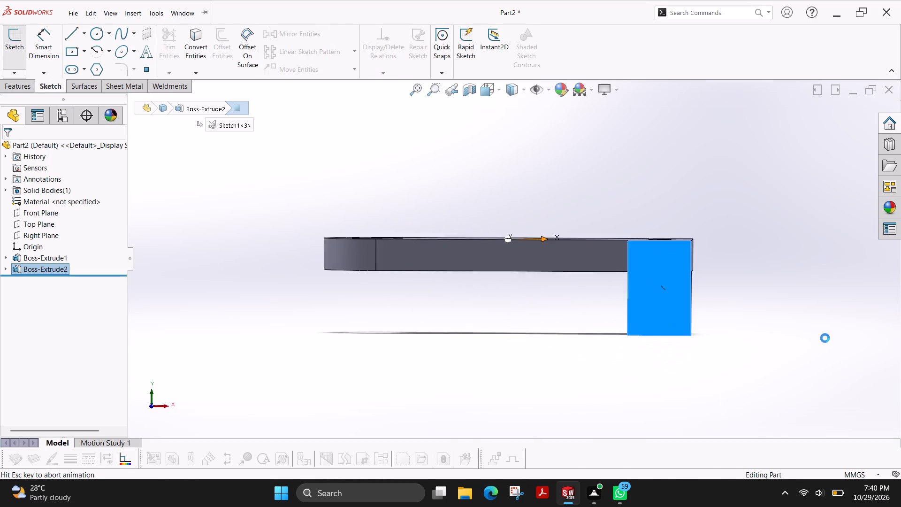
pyautogui.click(95, 37)
pyautogui.press('Escape')
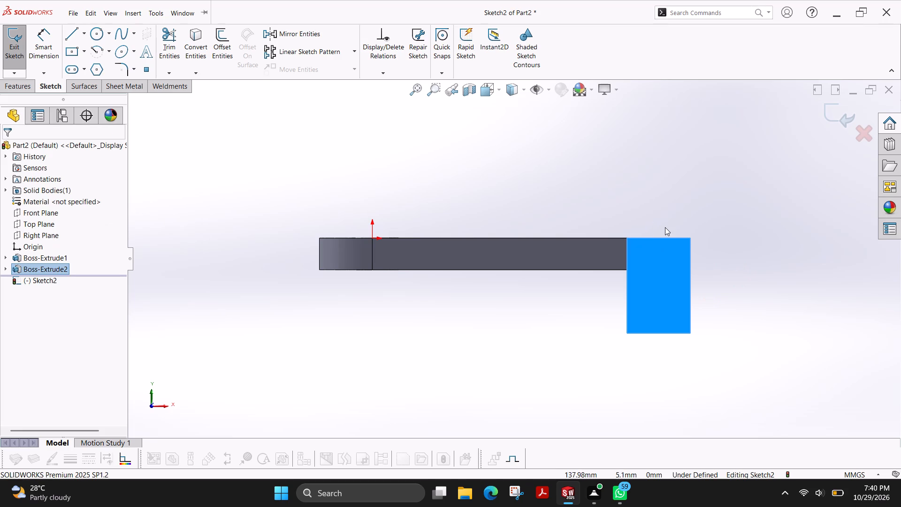
pyautogui.press('Escape')
pyautogui.click(99, 32)
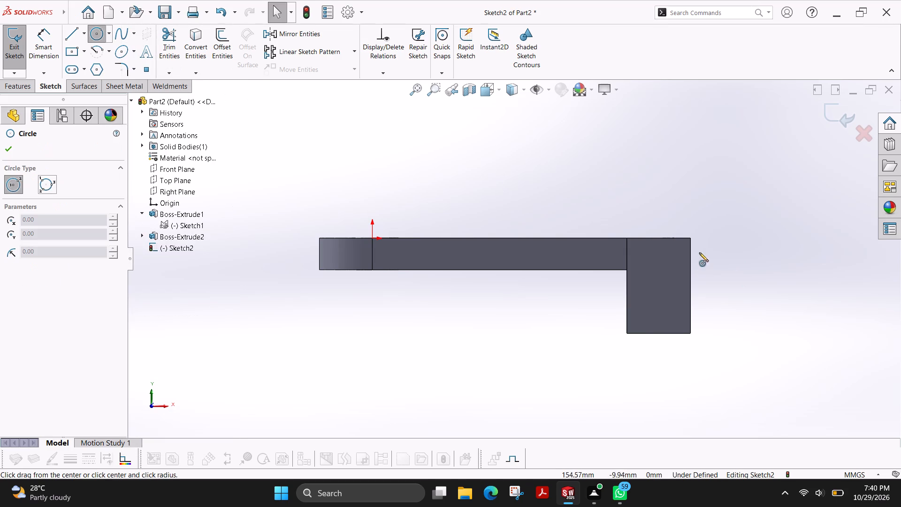
pyautogui.click(657, 299)
pyautogui.click(668, 303)
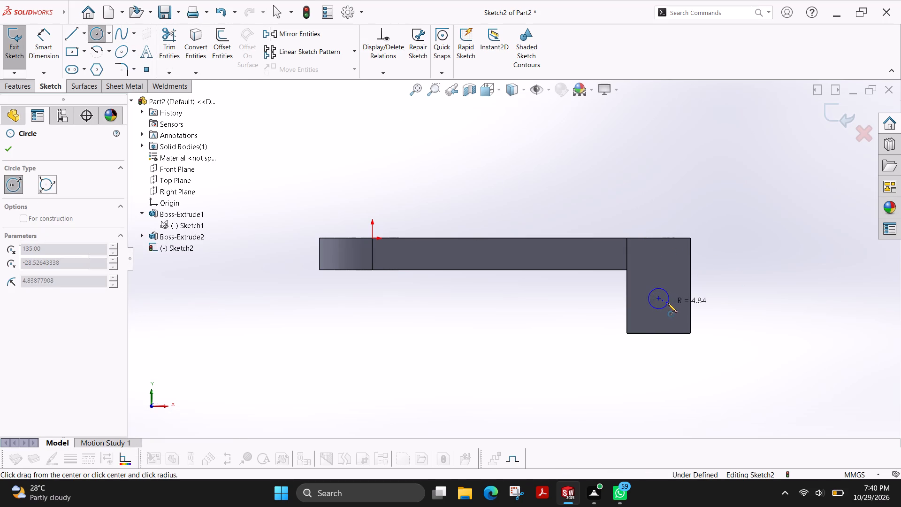
pyautogui.click(659, 299)
pyautogui.click(678, 308)
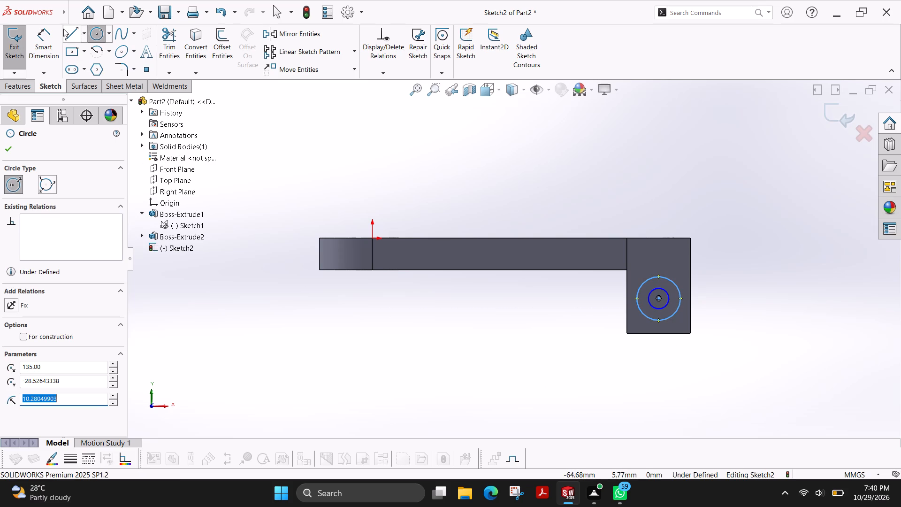
# Dimension the inner circle to 12 mm diameter and the outer circle to 30 mm diameter.
pyautogui.click(38, 42)
pyautogui.click(651, 305)
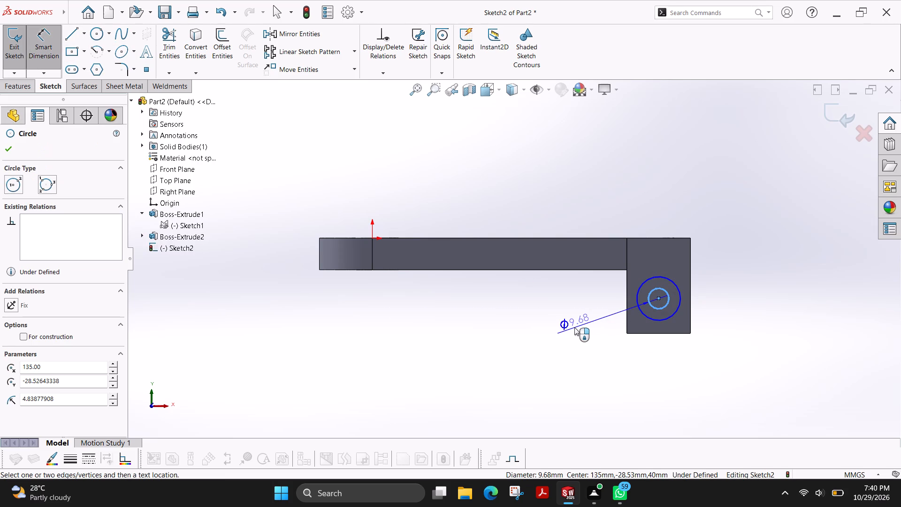
pyautogui.click(574, 327)
pyautogui.write('12')
pyautogui.press('Return')
pyautogui.click(665, 318)
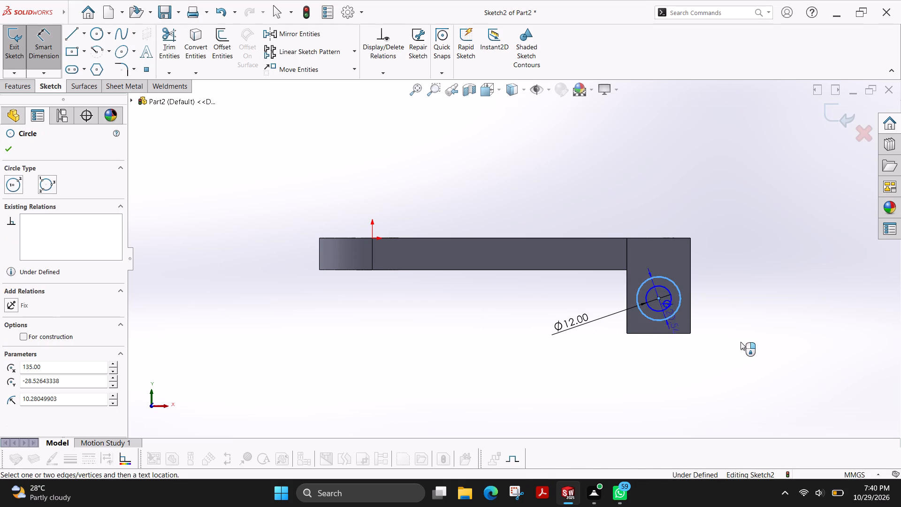
pyautogui.click(742, 342)
pyautogui.write('30')
pyautogui.press('Return')
# Dimension the circles' centre 30 mm from the top edge of the leg.
pyautogui.scroll(-3, 734, 344)
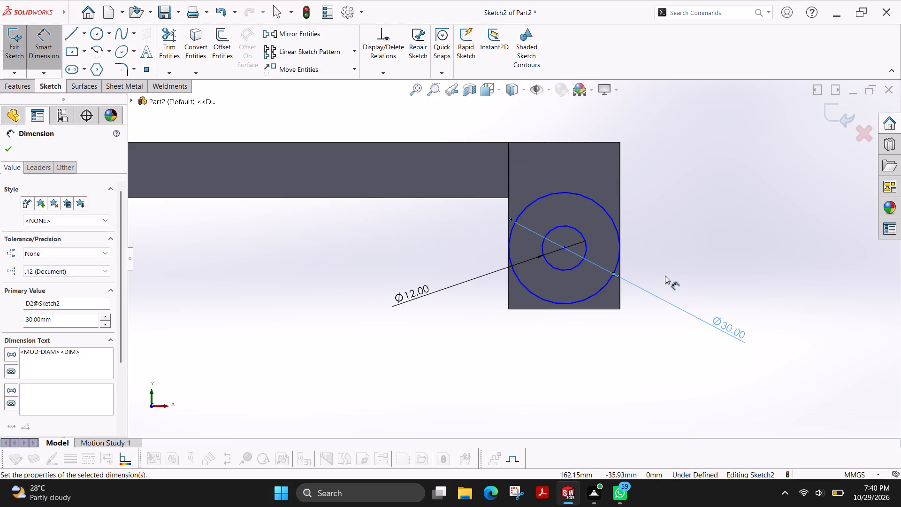
pyautogui.click(565, 247)
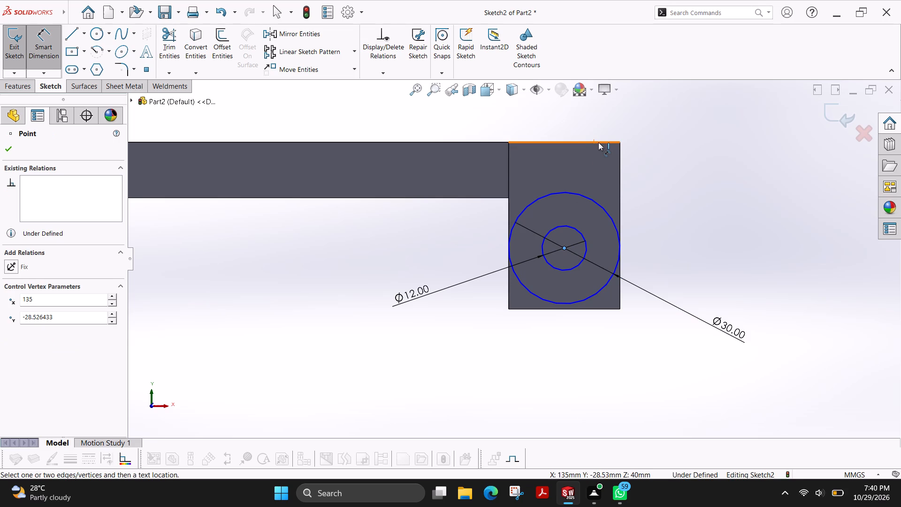
pyautogui.click(606, 142)
pyautogui.click(686, 193)
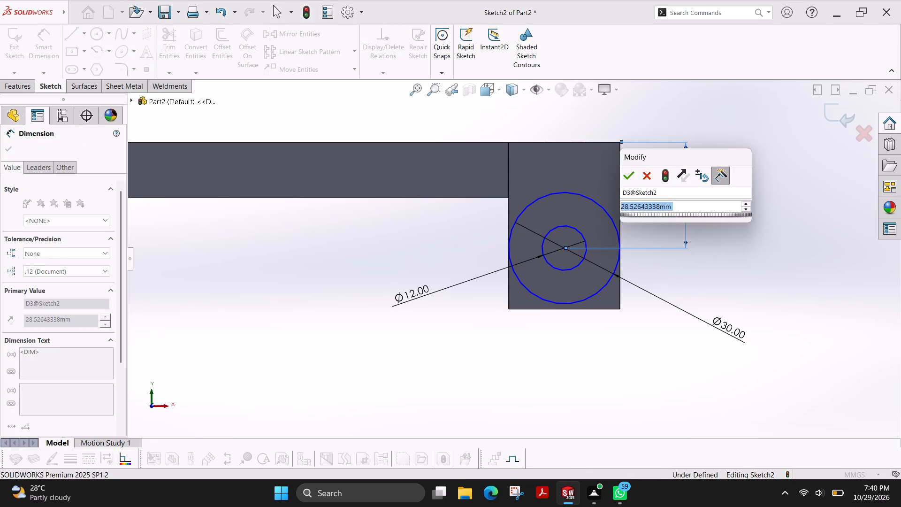
pyautogui.write('30')
pyautogui.press('Return')
# Draw a 30 by 45 mm corner rectangle over the leg face, from its upper notch-side corner to the opposite lower corner.
pyautogui.scroll(-2, 611, 288)
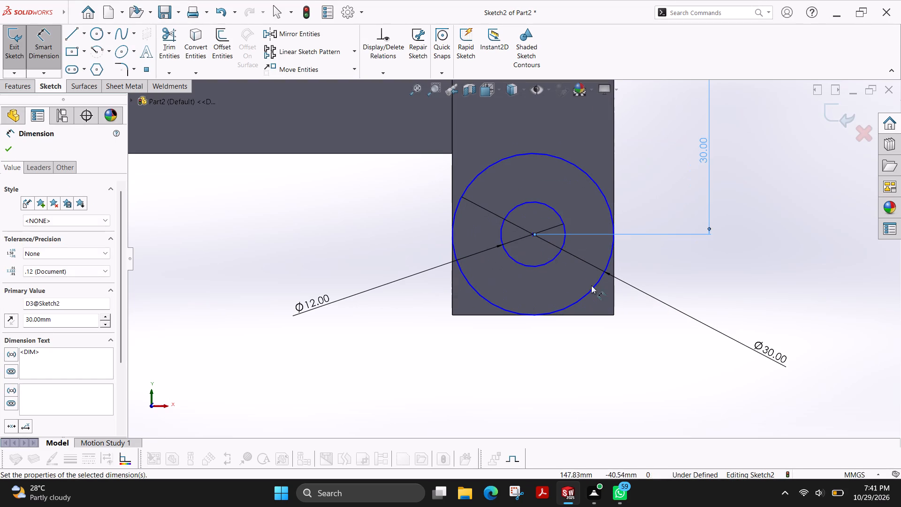
pyautogui.scroll(-2, 514, 268)
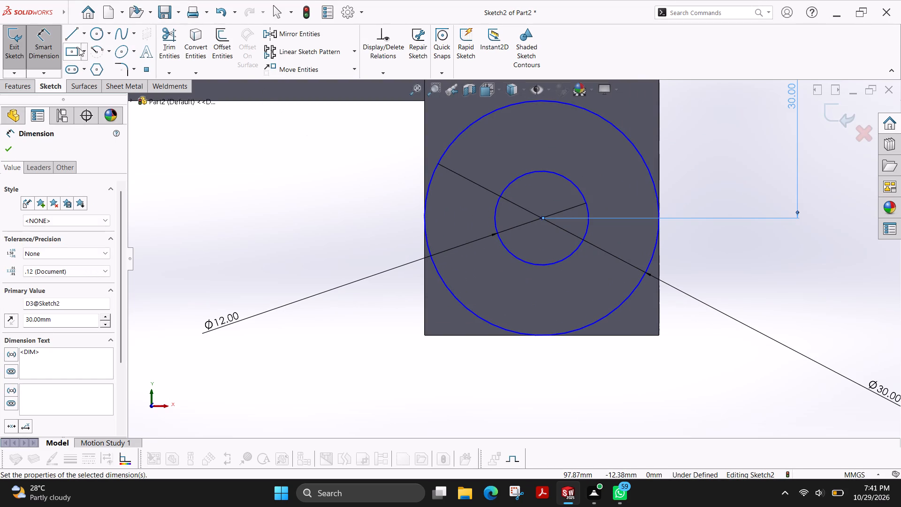
pyautogui.click(72, 50)
pyautogui.click(83, 53)
pyautogui.click(88, 68)
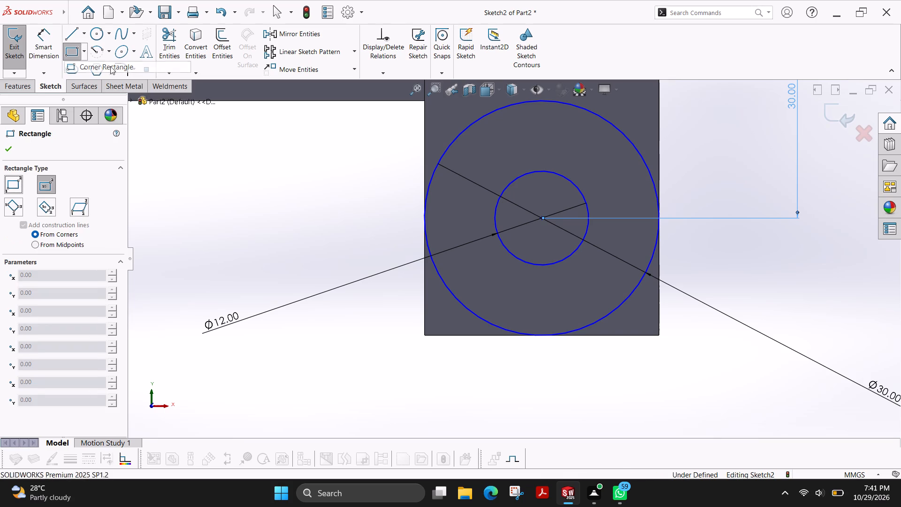
pyautogui.scroll(2, 339, 116)
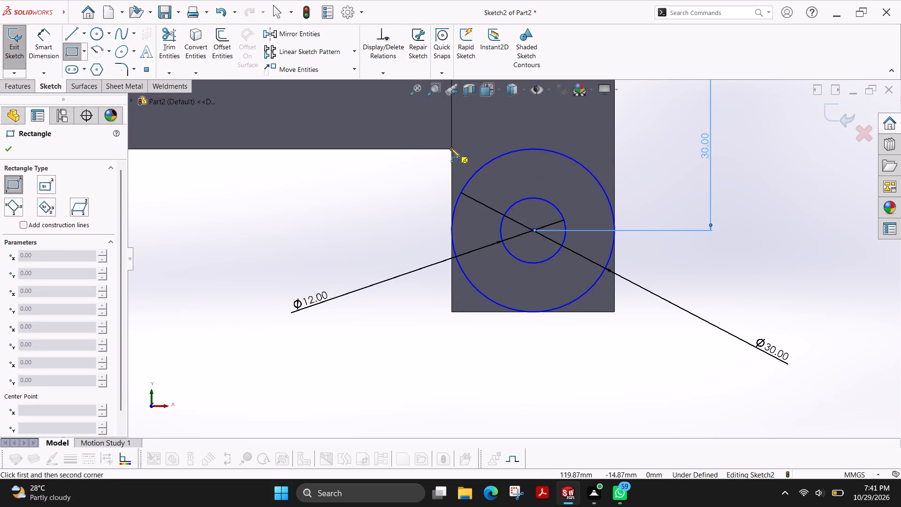
pyautogui.scroll(2, 477, 126)
pyautogui.click(469, 126)
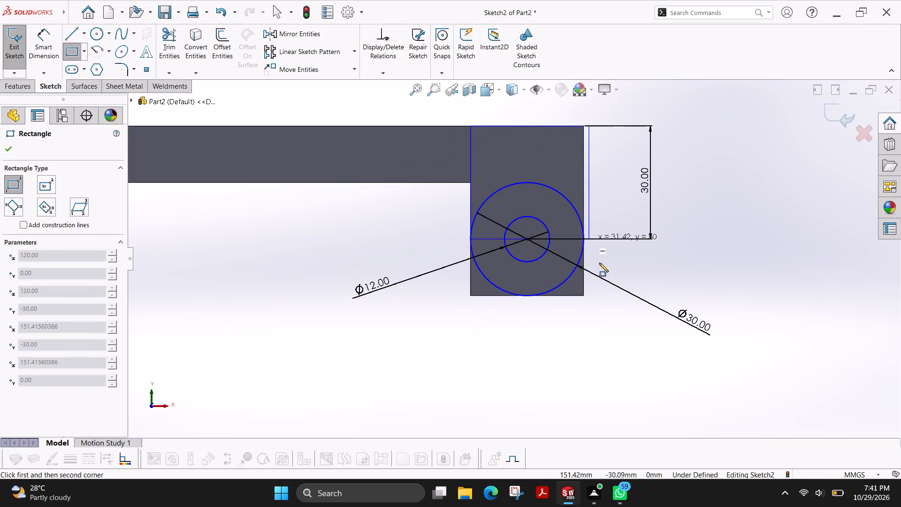
pyautogui.click(584, 297)
pyautogui.click(7, 153)
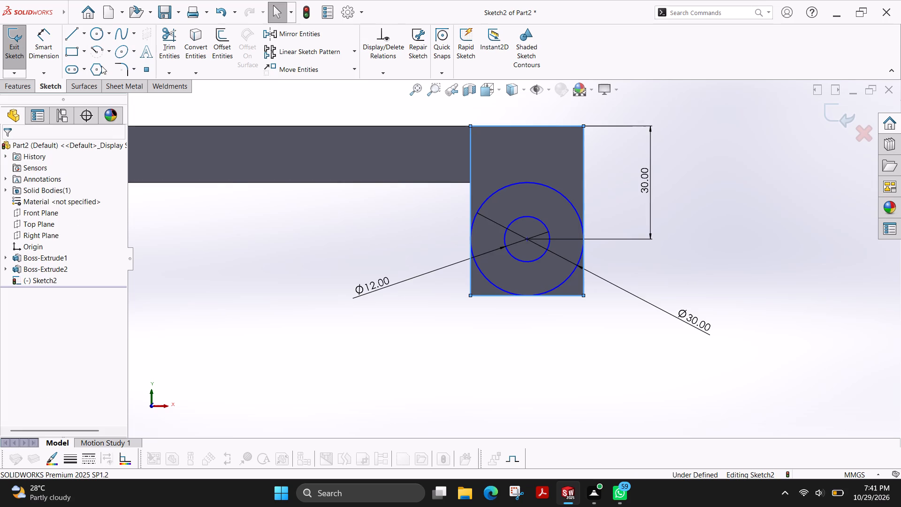
# Power trim the outer circle's upper half, the rectangle's top line and its side lines above the arc ends.
pyautogui.click(166, 44)
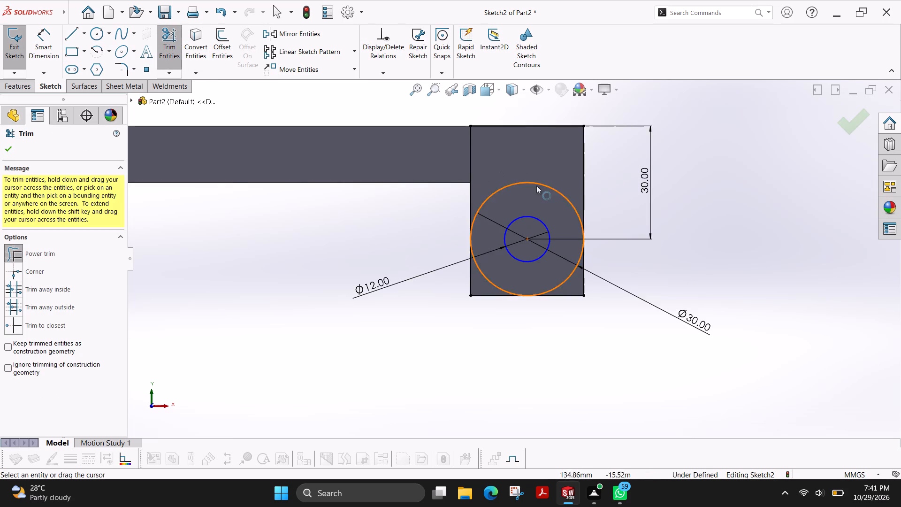
pyautogui.moveTo(533, 166); pyautogui.dragTo(516, 193)
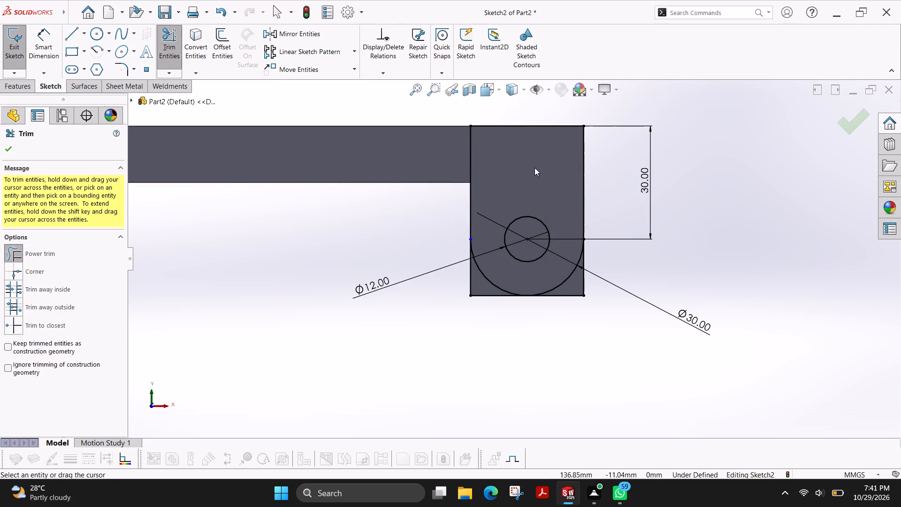
pyautogui.moveTo(514, 171); pyautogui.dragTo(448, 195)
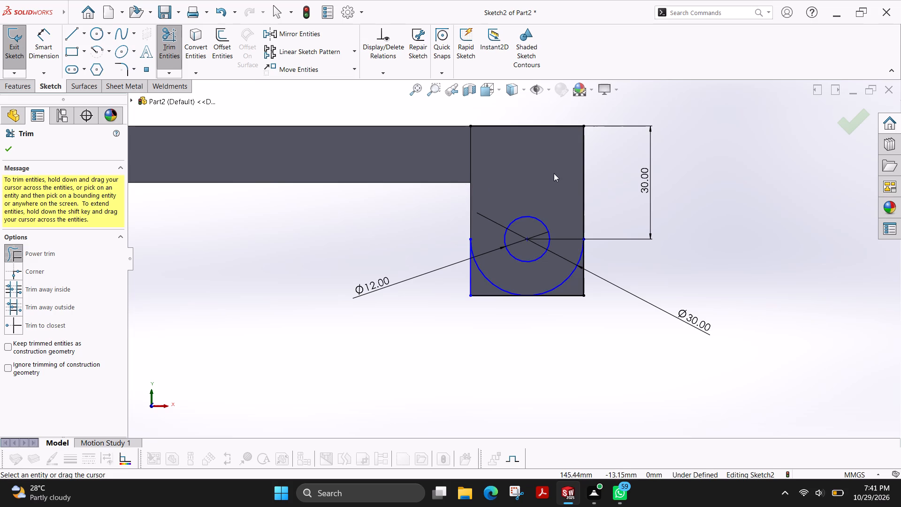
pyautogui.moveTo(554, 171); pyautogui.dragTo(603, 171)
pyautogui.moveTo(563, 104); pyautogui.dragTo(556, 138)
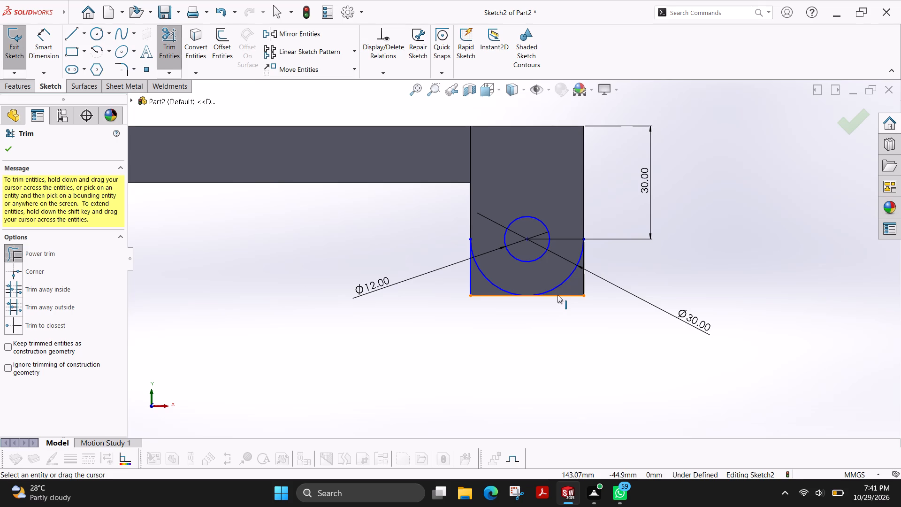
pyautogui.click(4, 154)
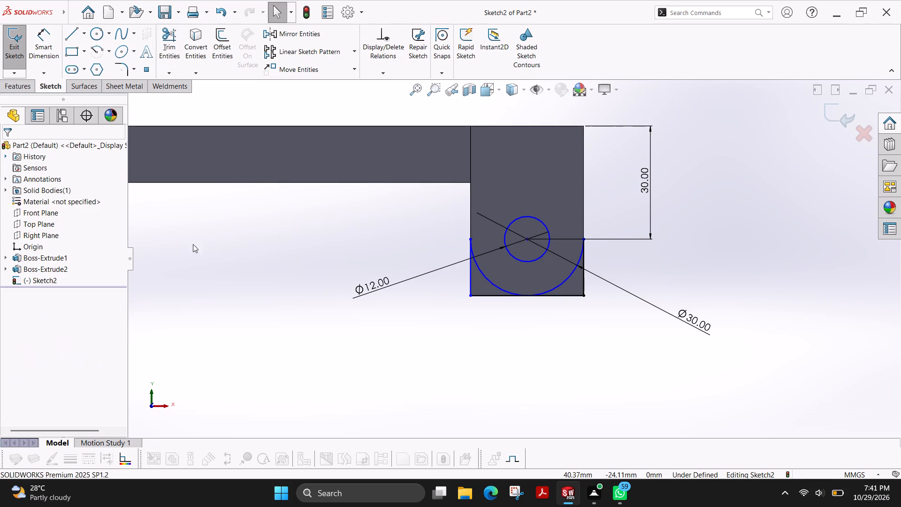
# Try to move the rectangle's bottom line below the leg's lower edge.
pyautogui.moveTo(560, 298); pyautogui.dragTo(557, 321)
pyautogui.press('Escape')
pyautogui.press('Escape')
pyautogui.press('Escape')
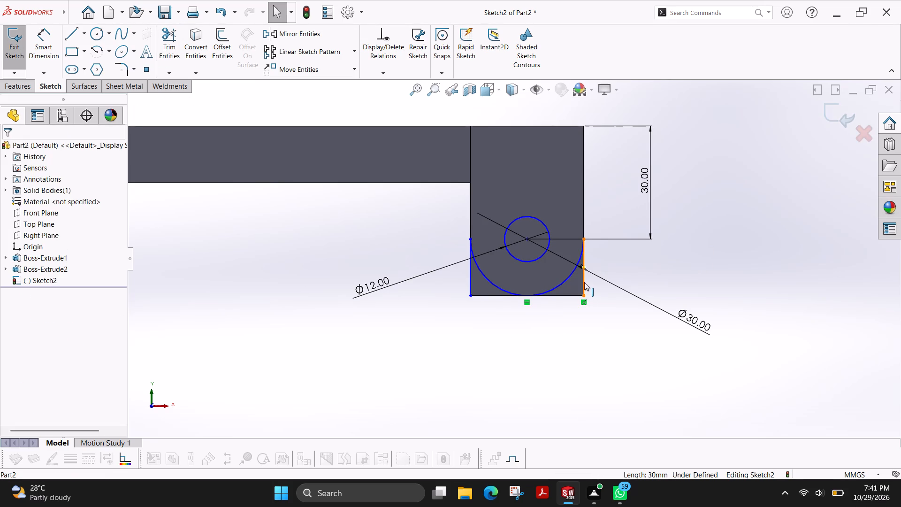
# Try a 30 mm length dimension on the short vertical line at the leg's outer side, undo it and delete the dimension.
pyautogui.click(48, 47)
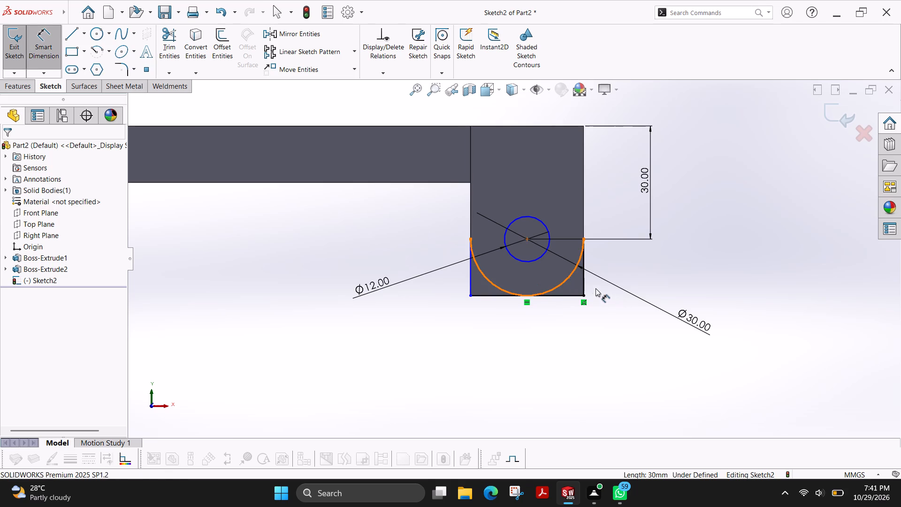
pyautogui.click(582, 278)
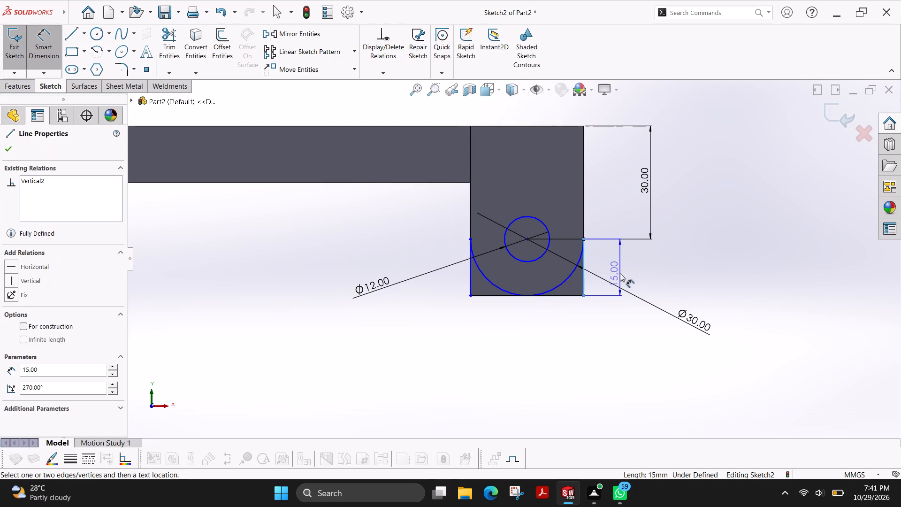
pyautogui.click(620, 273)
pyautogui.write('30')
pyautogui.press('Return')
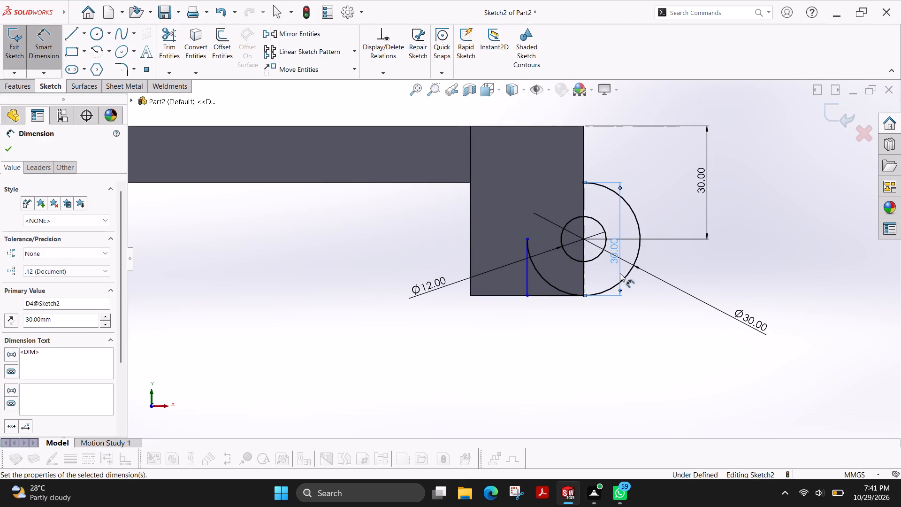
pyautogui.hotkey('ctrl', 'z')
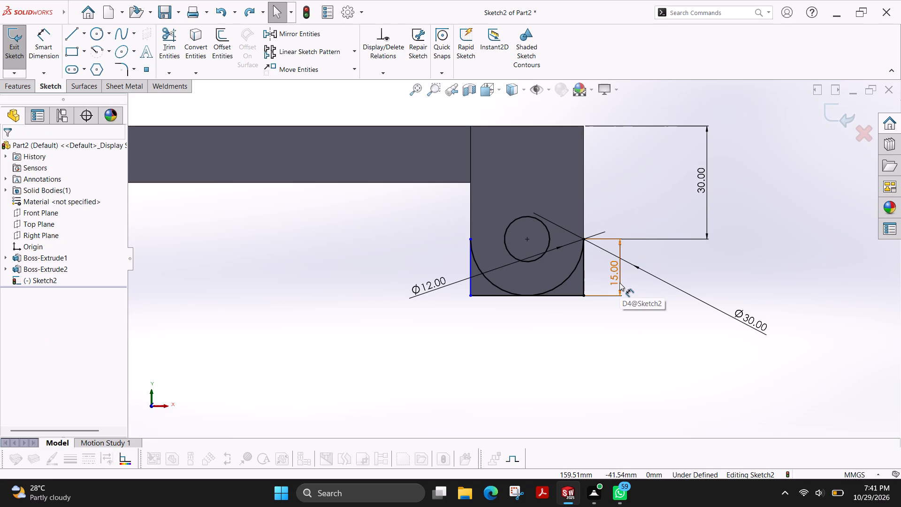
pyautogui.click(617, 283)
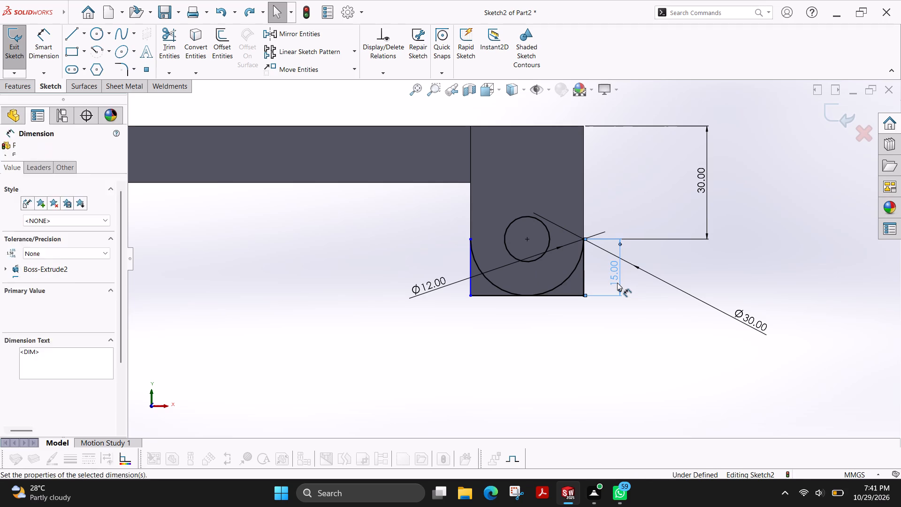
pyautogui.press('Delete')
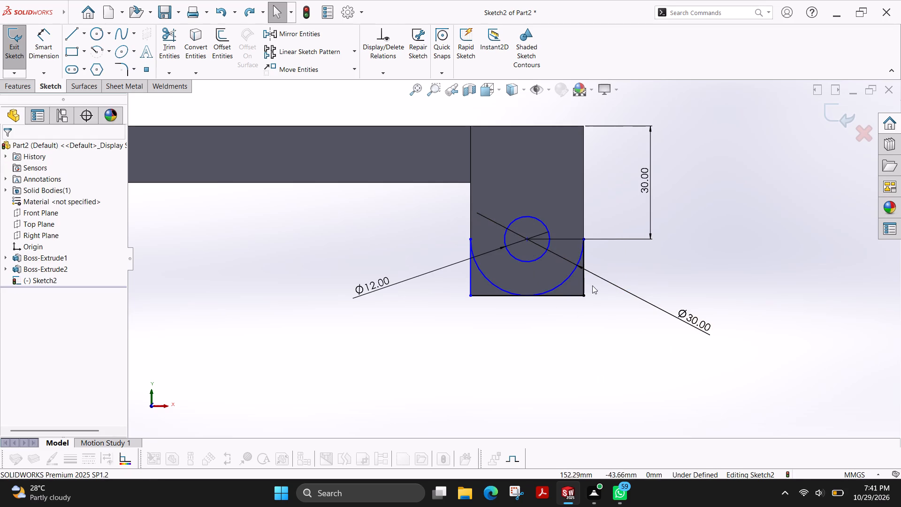
# Draw three connected lines joining the arc's ends around the leg's bottom, about 24 mm deep and 30 mm wide.
pyautogui.click(68, 40)
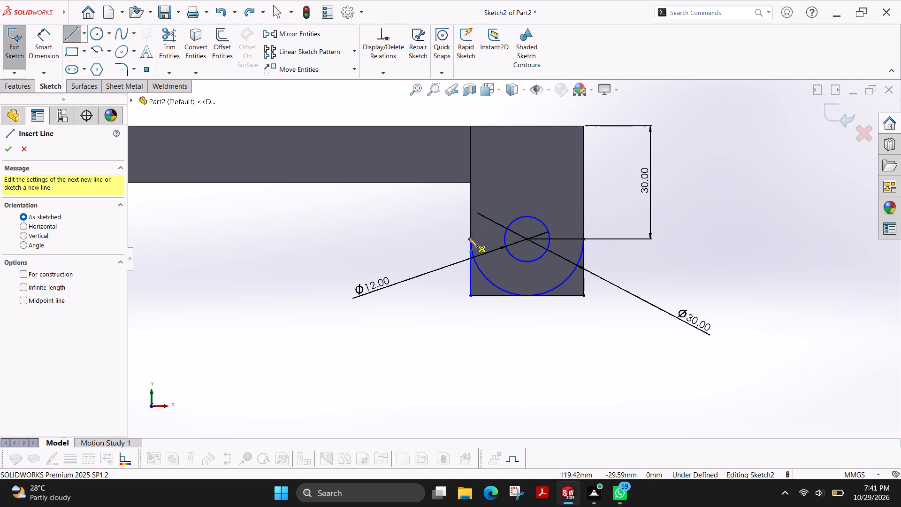
pyautogui.click(469, 238)
pyautogui.click(471, 330)
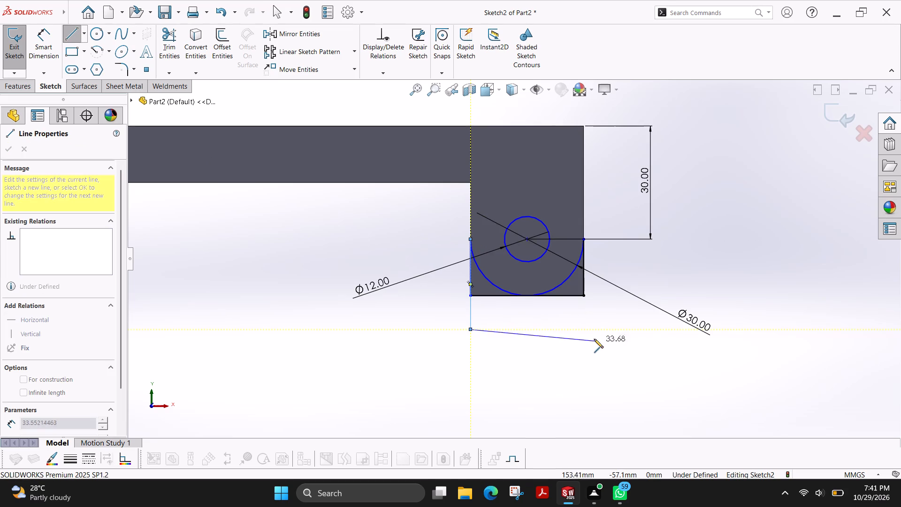
pyautogui.click(585, 328)
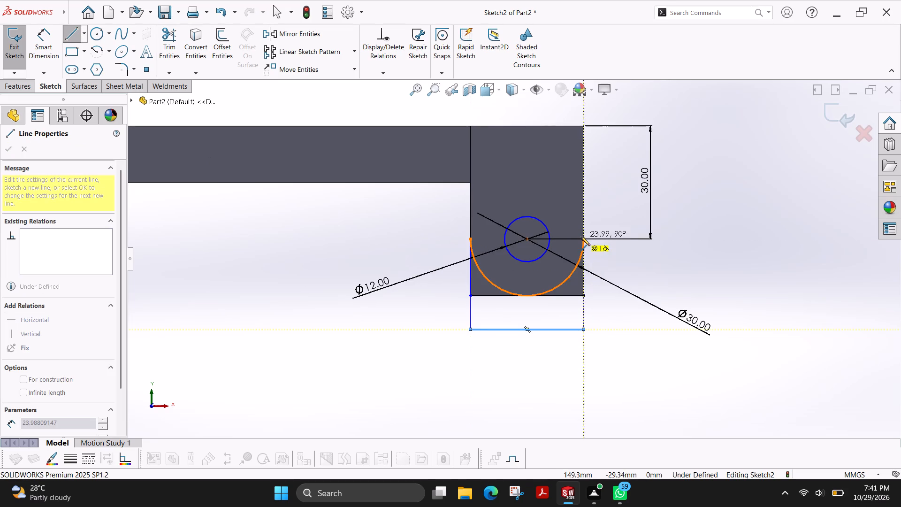
pyautogui.click(583, 239)
pyautogui.press('Escape')
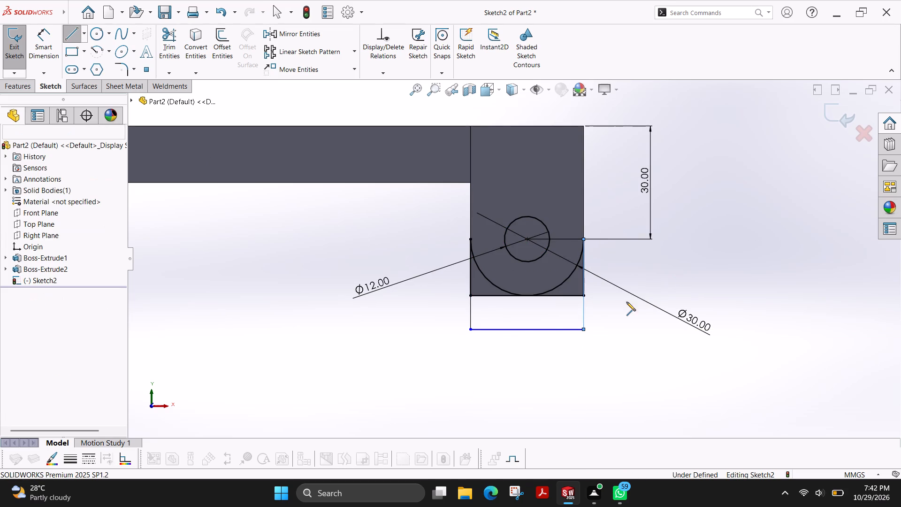
# Delete the three connected lines drawn around the leg's bottom, leaving the arc, circle and original rectangle remainder.
pyautogui.moveTo(481, 312); pyautogui.dragTo(466, 314)
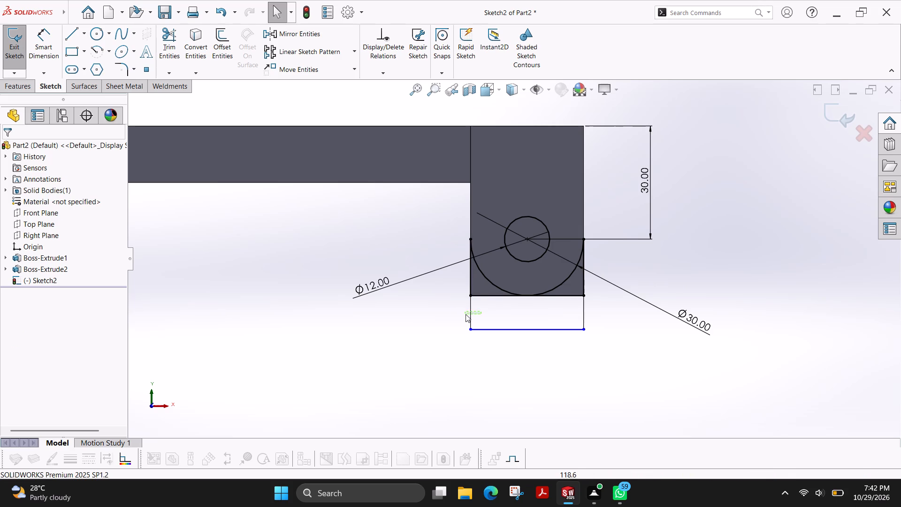
pyautogui.moveTo(466, 314); pyautogui.dragTo(462, 314)
pyautogui.press('Delete')
pyautogui.moveTo(601, 316); pyautogui.dragTo(579, 319)
pyautogui.press('Delete')
pyautogui.moveTo(587, 340); pyautogui.dragTo(564, 329)
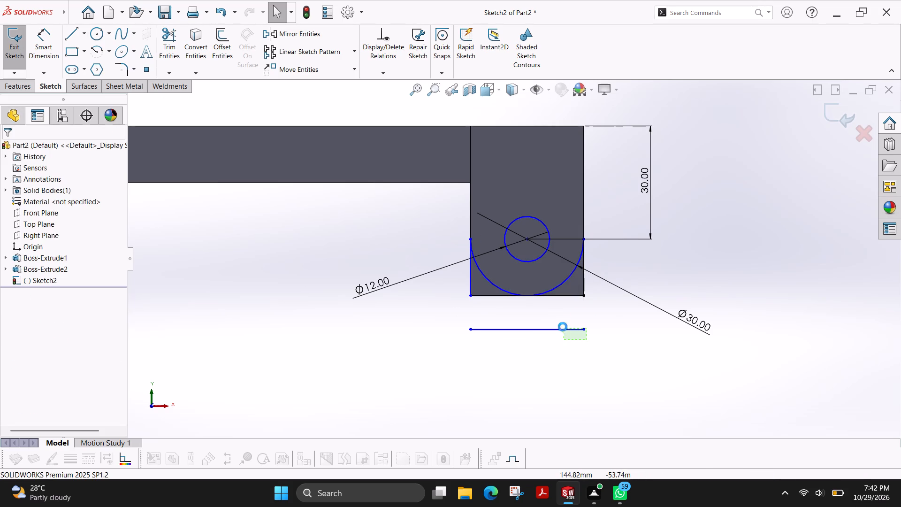
pyautogui.press('Delete')
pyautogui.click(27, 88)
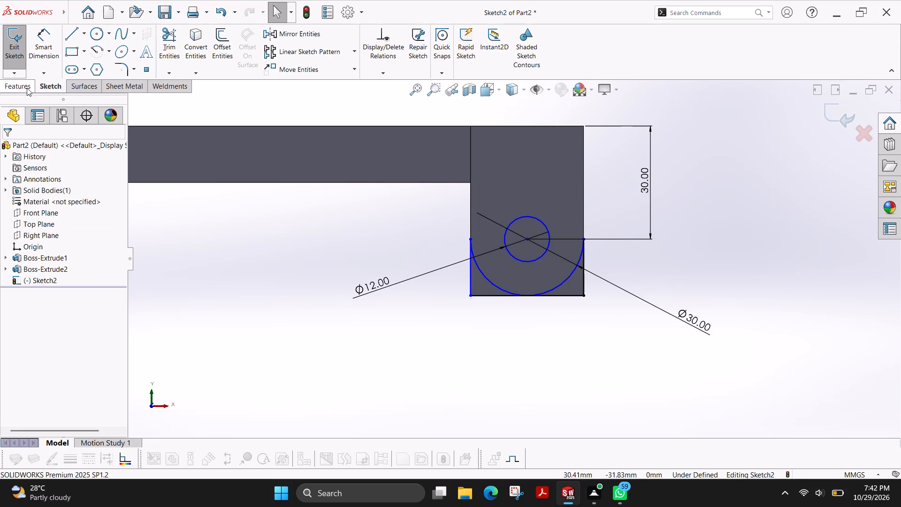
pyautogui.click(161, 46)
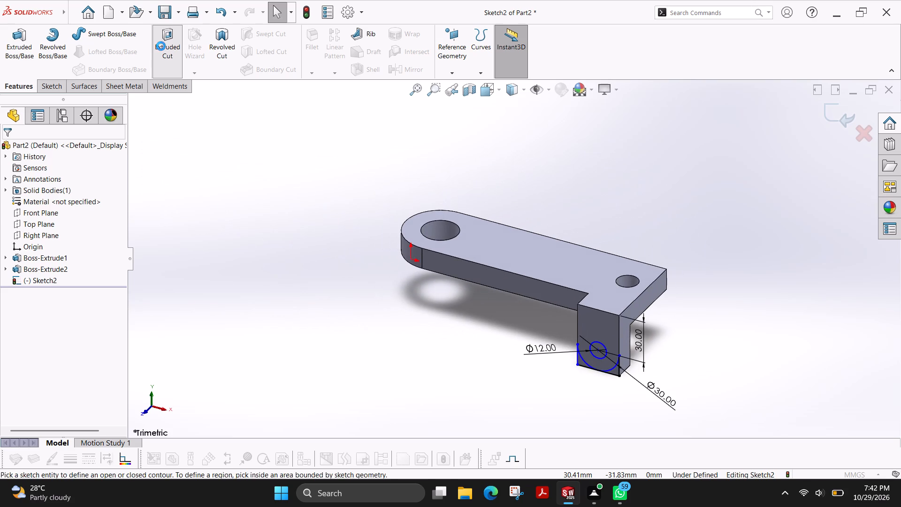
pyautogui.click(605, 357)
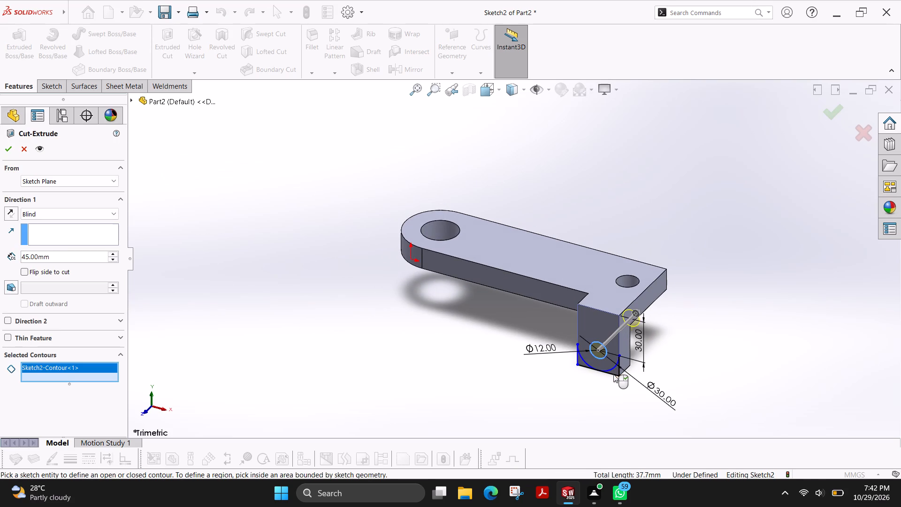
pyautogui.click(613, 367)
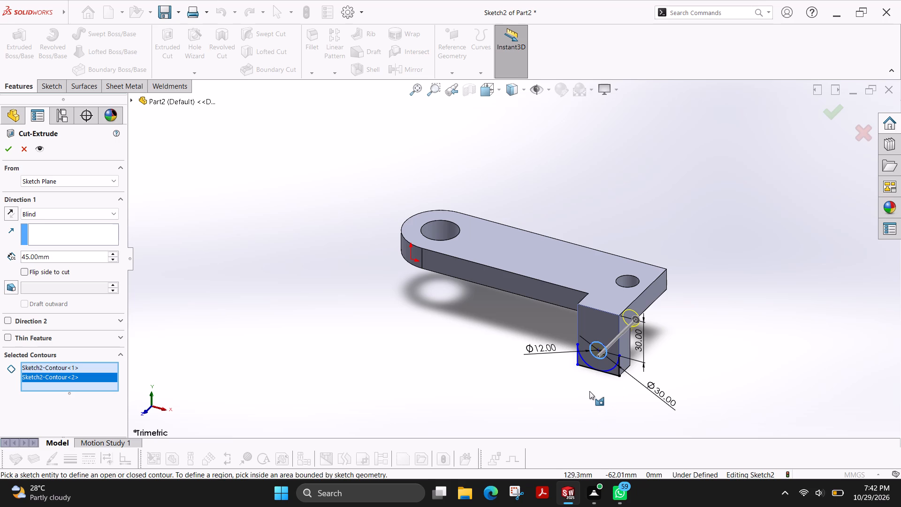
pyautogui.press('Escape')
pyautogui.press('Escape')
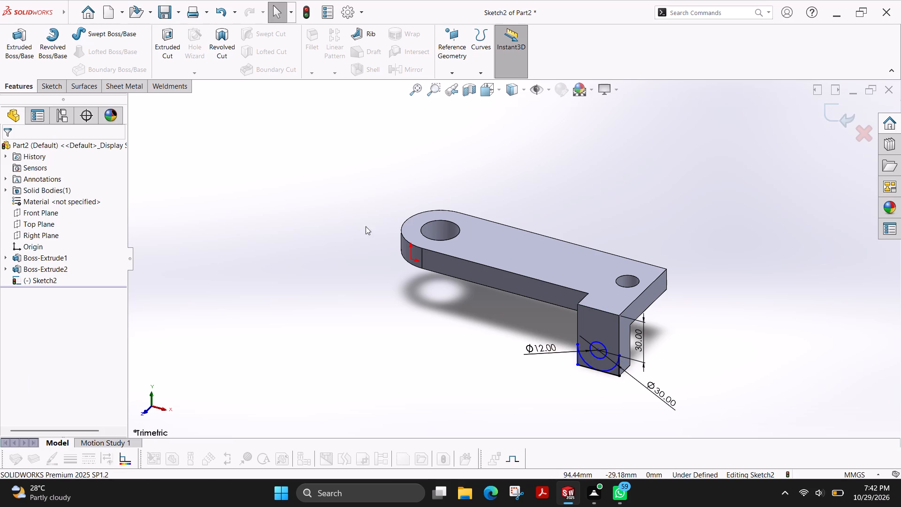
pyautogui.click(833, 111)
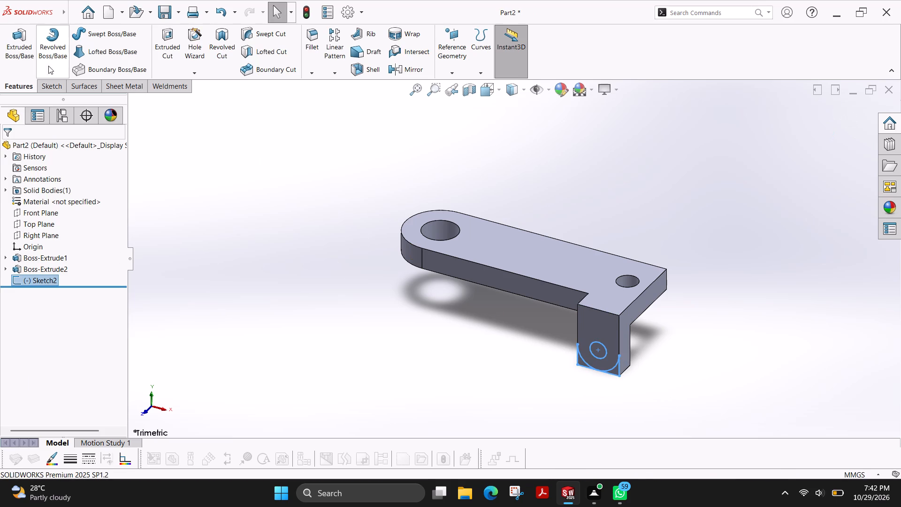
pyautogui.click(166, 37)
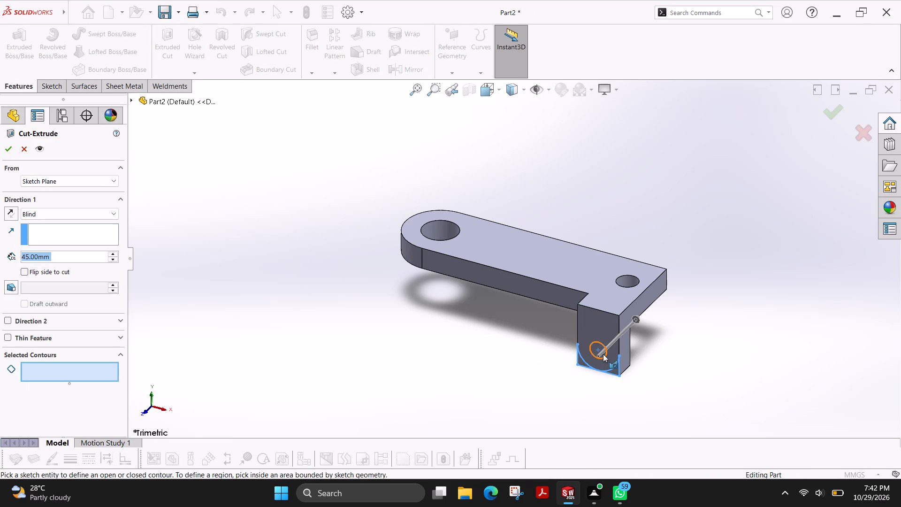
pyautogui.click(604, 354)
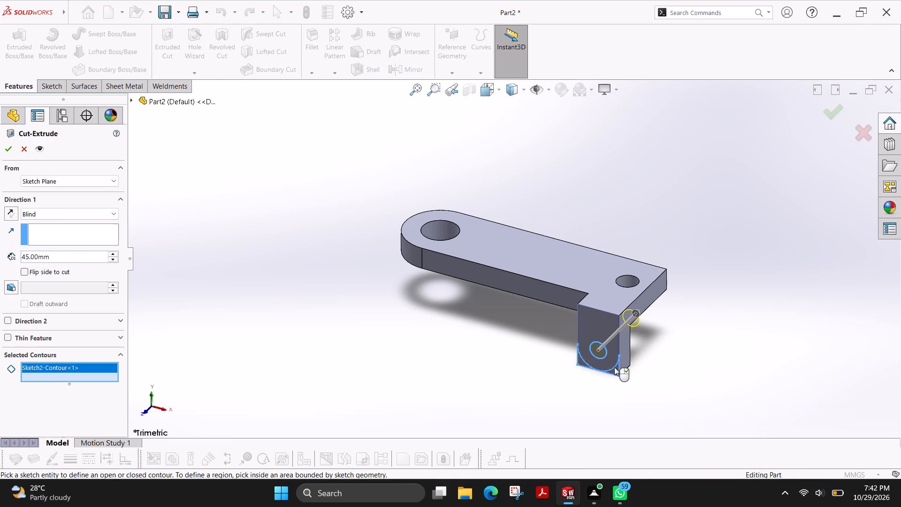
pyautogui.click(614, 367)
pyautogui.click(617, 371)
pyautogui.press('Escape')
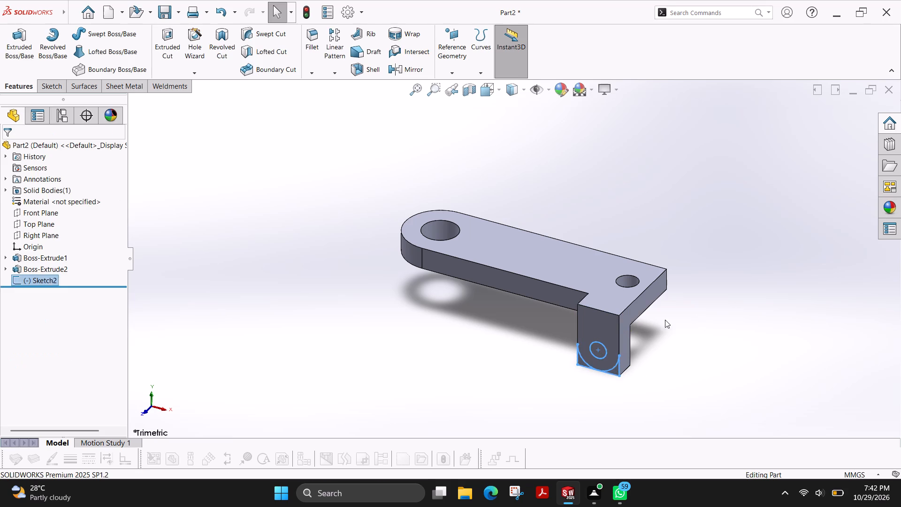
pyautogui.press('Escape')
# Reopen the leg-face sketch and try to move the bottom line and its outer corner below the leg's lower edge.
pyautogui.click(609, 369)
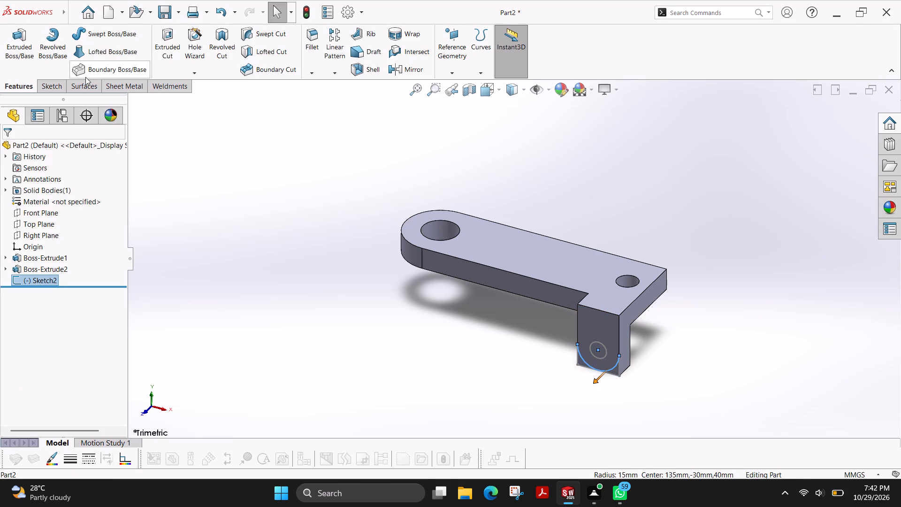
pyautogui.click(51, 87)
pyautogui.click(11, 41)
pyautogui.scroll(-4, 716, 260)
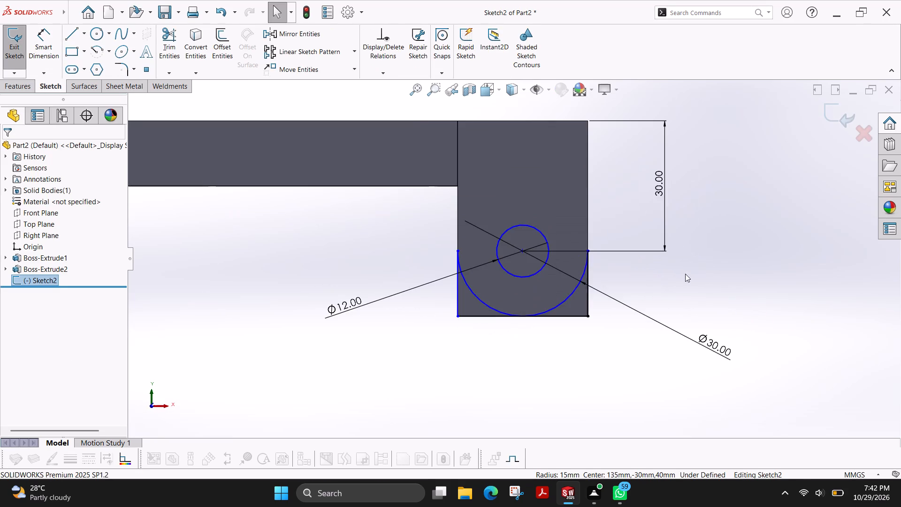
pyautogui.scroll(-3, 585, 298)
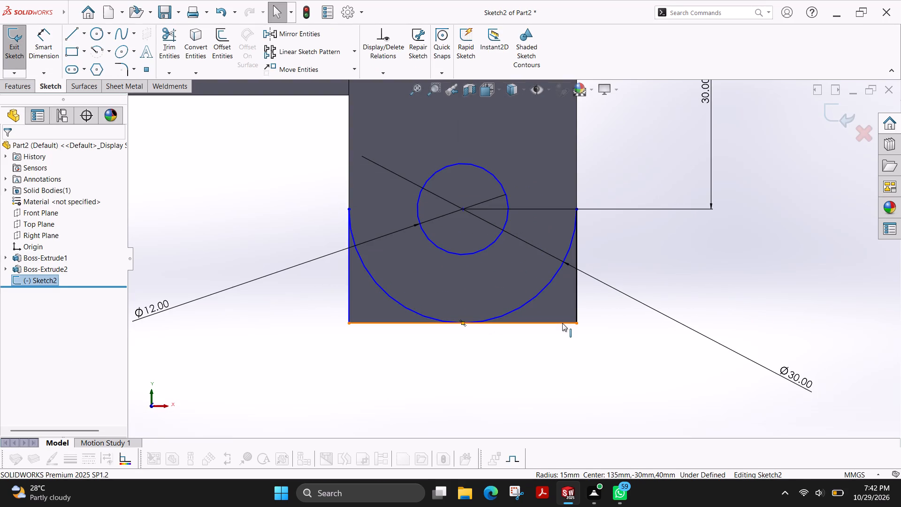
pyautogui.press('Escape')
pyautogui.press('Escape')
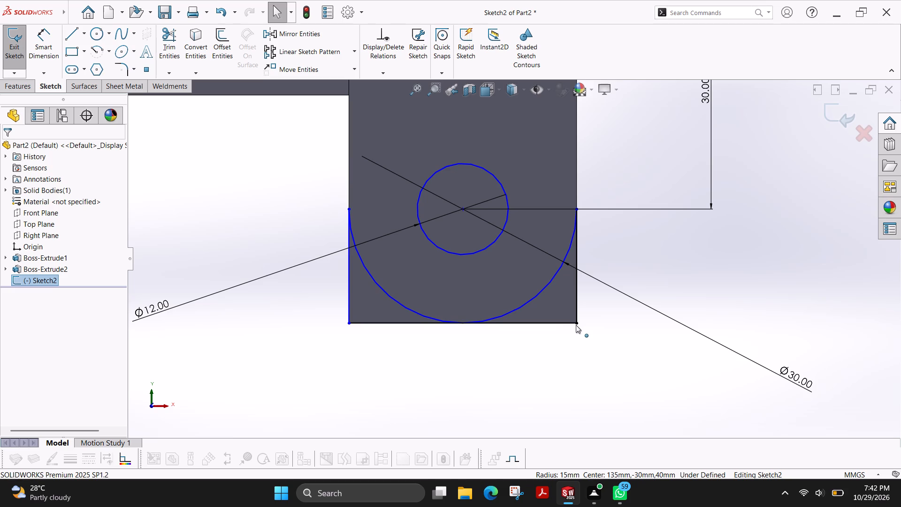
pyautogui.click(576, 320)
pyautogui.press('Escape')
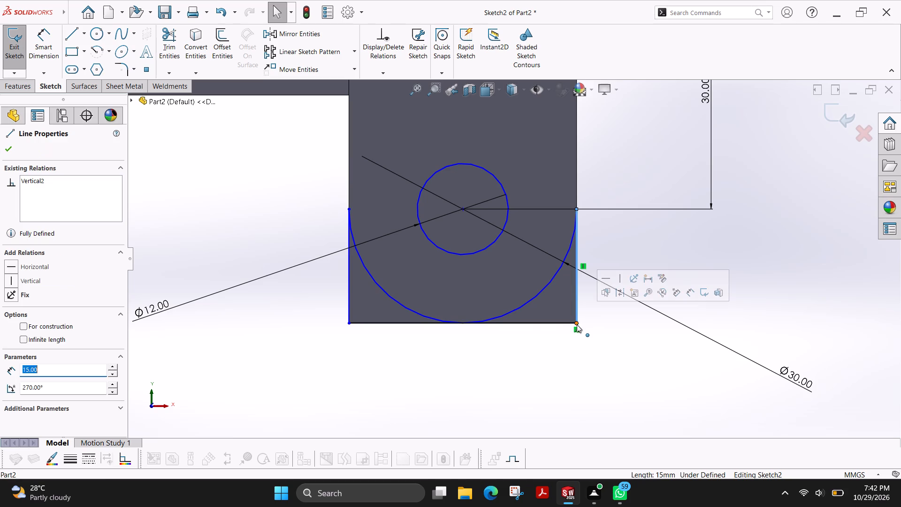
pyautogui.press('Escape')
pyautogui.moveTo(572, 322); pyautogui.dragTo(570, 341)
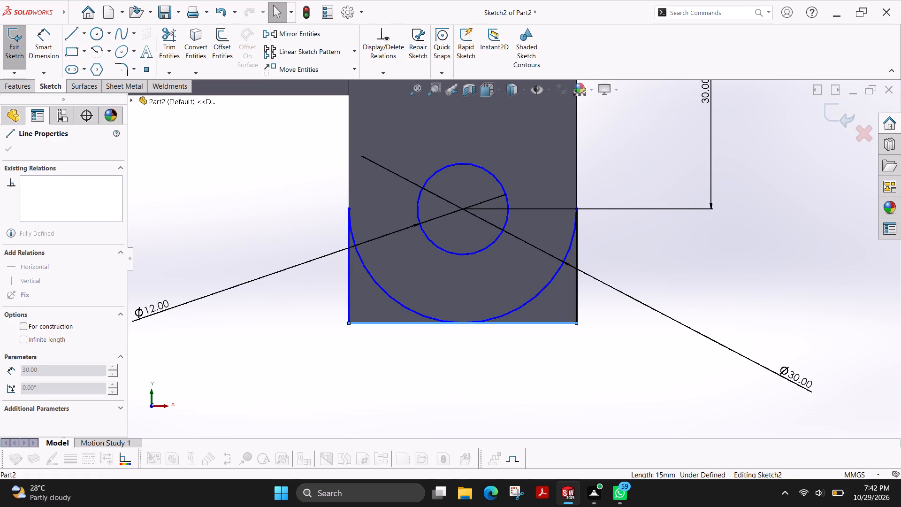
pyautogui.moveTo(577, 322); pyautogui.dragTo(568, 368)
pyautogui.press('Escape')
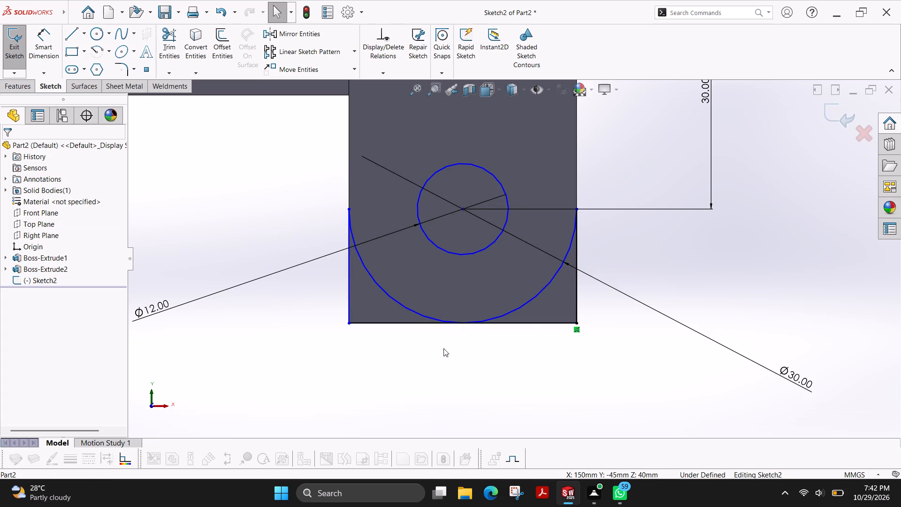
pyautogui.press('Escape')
# Delete the horizontal sketch line along the leg's bottom edge.
pyautogui.click(534, 324)
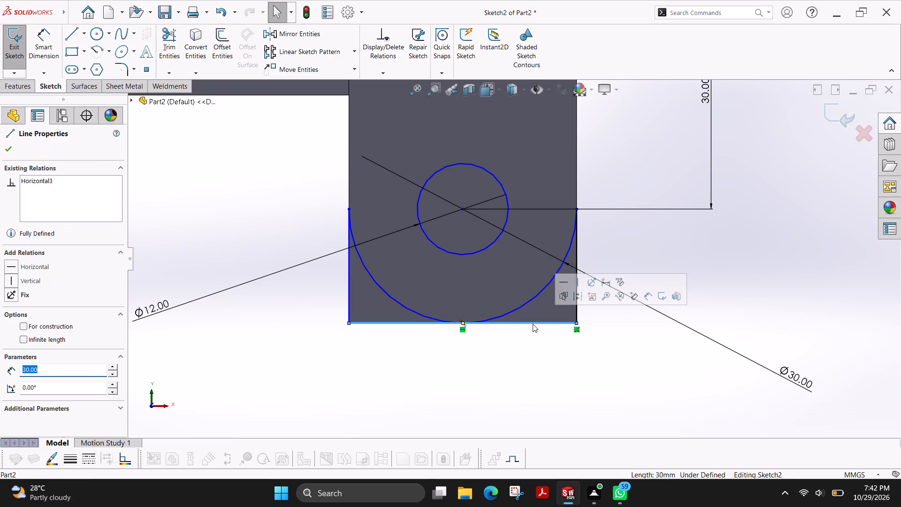
pyautogui.press('Delete')
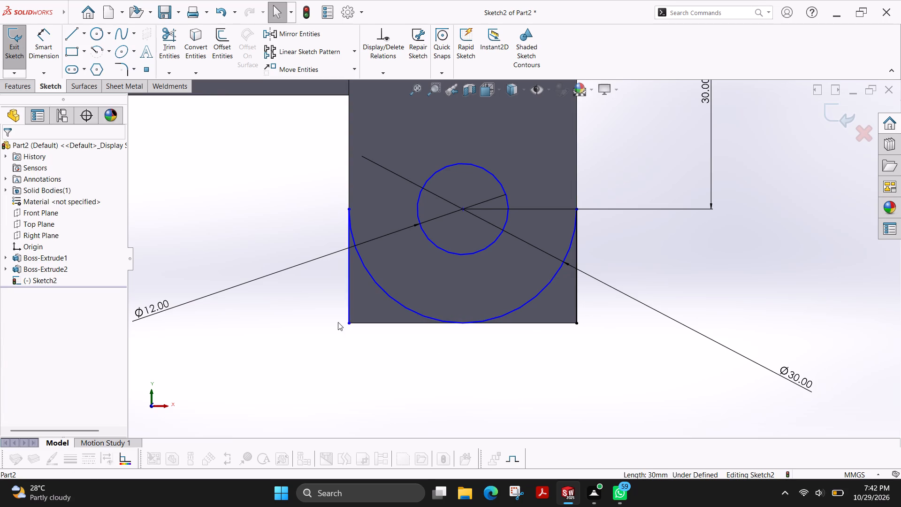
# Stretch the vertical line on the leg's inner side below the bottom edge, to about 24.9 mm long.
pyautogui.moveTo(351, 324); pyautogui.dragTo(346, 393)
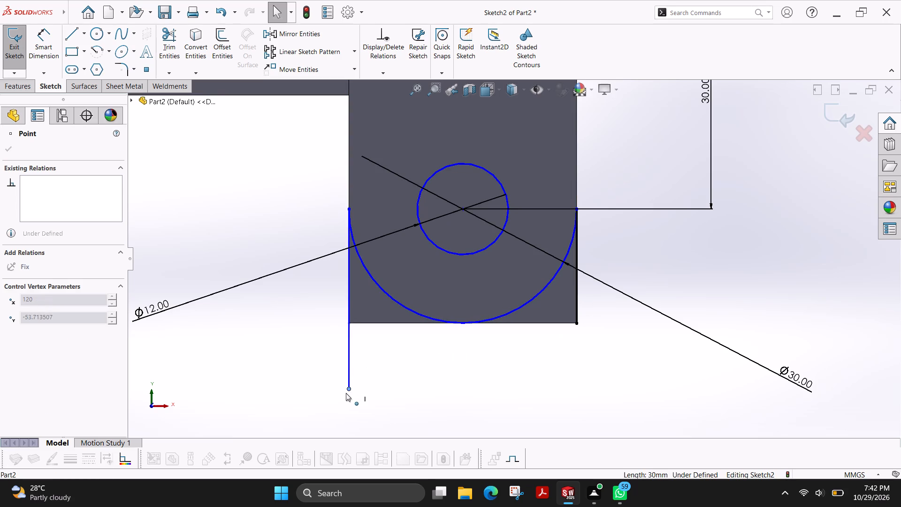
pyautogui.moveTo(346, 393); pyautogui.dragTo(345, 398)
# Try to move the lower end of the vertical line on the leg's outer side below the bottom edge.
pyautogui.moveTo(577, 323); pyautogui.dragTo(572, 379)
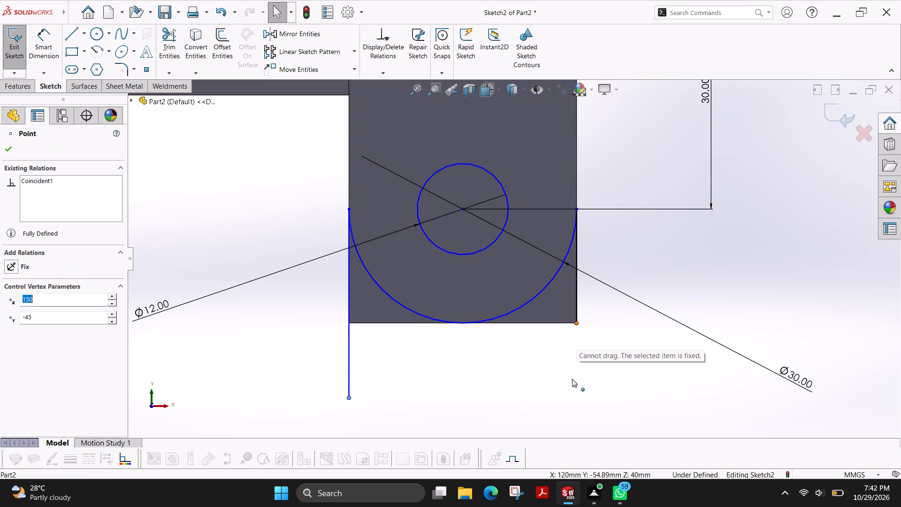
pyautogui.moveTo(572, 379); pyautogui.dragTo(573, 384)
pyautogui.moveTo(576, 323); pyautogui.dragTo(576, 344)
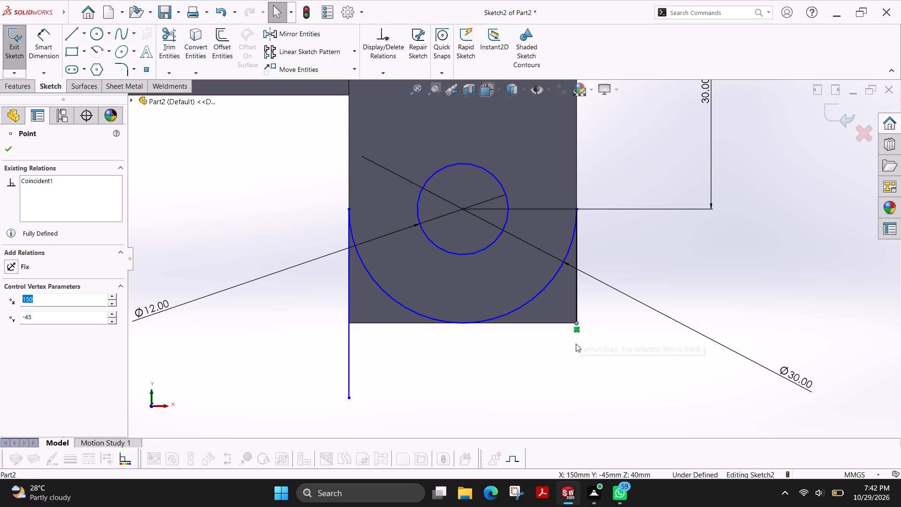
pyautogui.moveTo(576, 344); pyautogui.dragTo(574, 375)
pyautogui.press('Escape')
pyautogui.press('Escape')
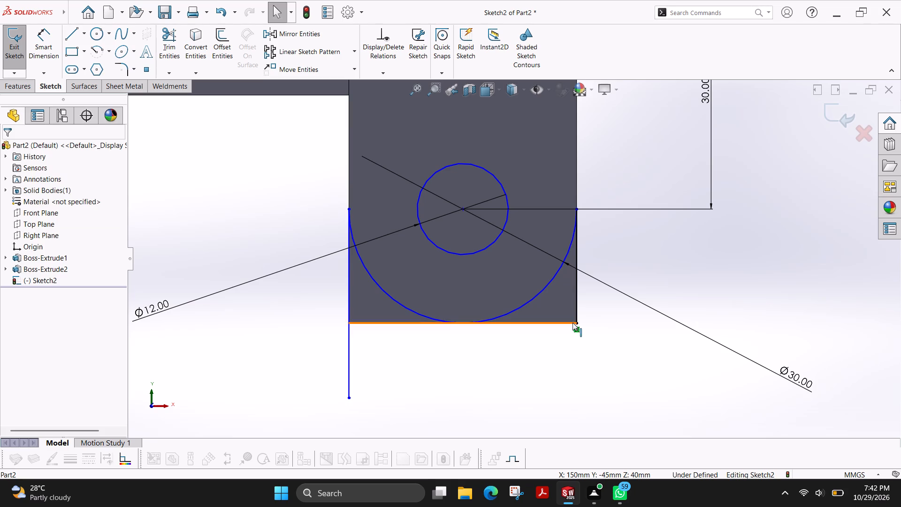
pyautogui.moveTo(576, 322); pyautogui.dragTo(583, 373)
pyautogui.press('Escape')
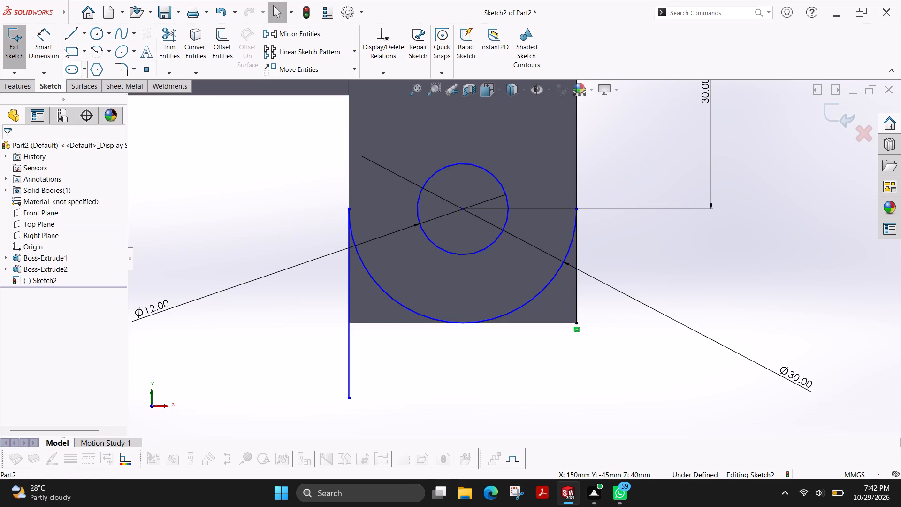
# Draw a line across below the leg from the inner line's lower end, and a slanted one about 9.9 mm long to the leg's outer corner.
pyautogui.click(70, 28)
pyautogui.click(351, 399)
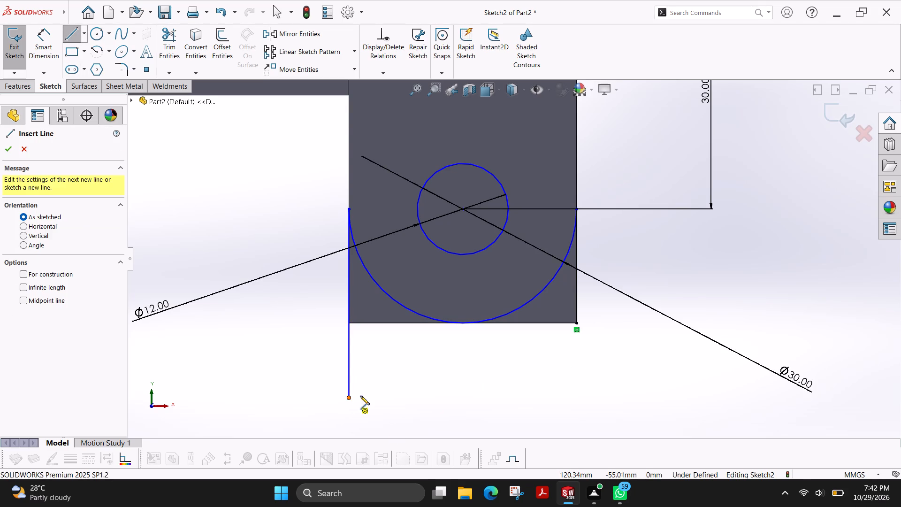
pyautogui.click(602, 393)
pyautogui.click(576, 324)
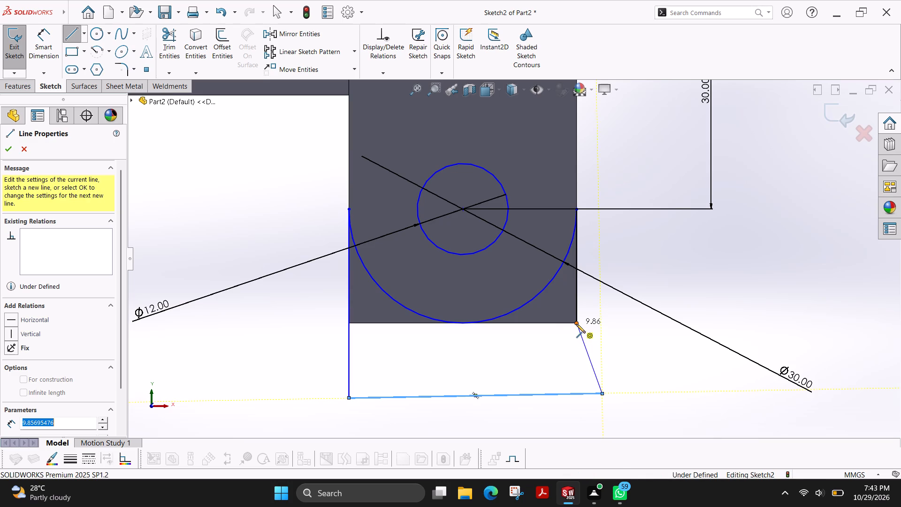
pyautogui.press('Escape')
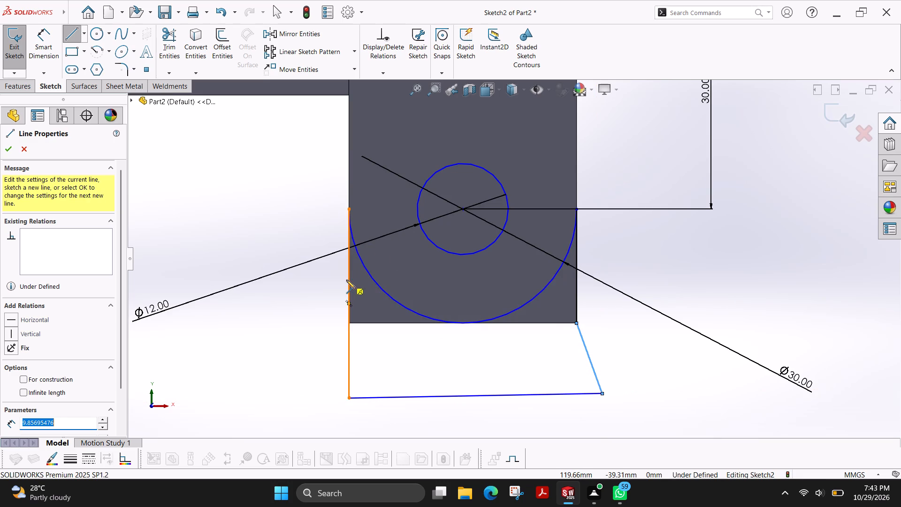
pyautogui.press('Escape')
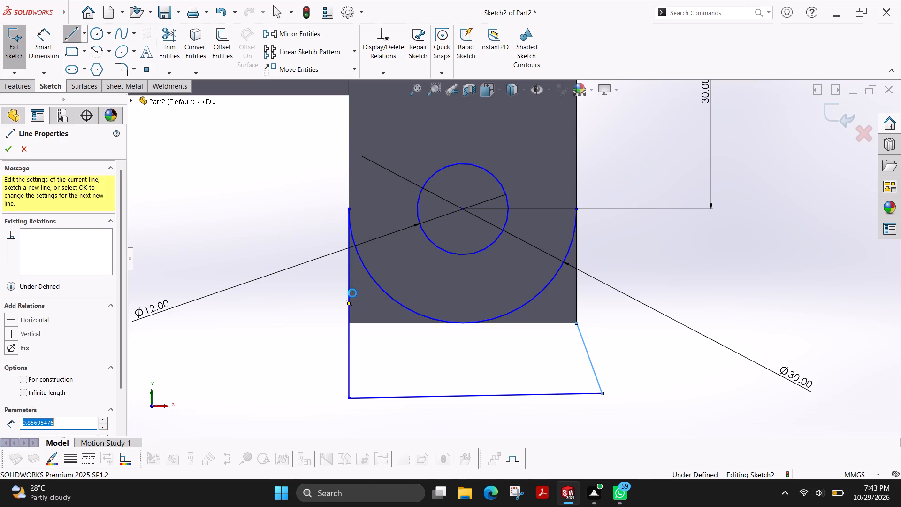
# Delete the two vertical side lines and the slanted line, keeping the long line below the leg.
pyautogui.click(351, 282)
pyautogui.press('Delete')
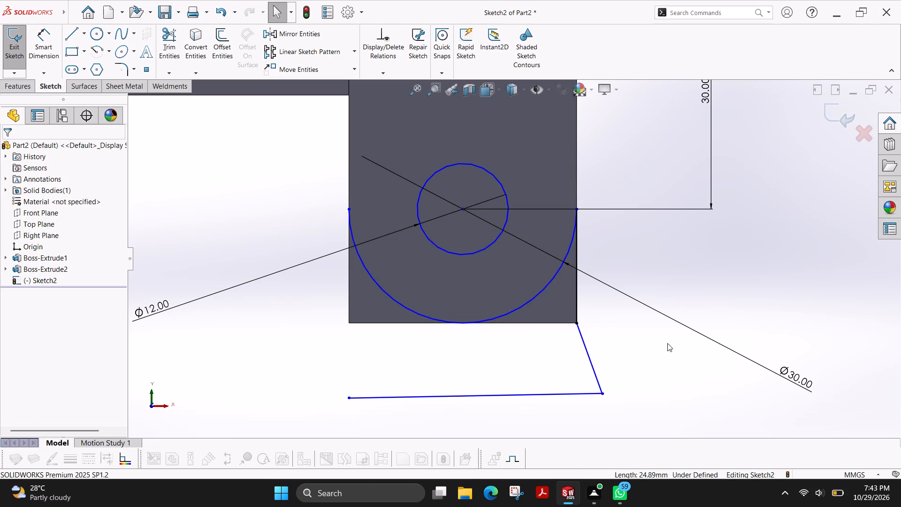
pyautogui.click(575, 297)
pyautogui.press('Delete')
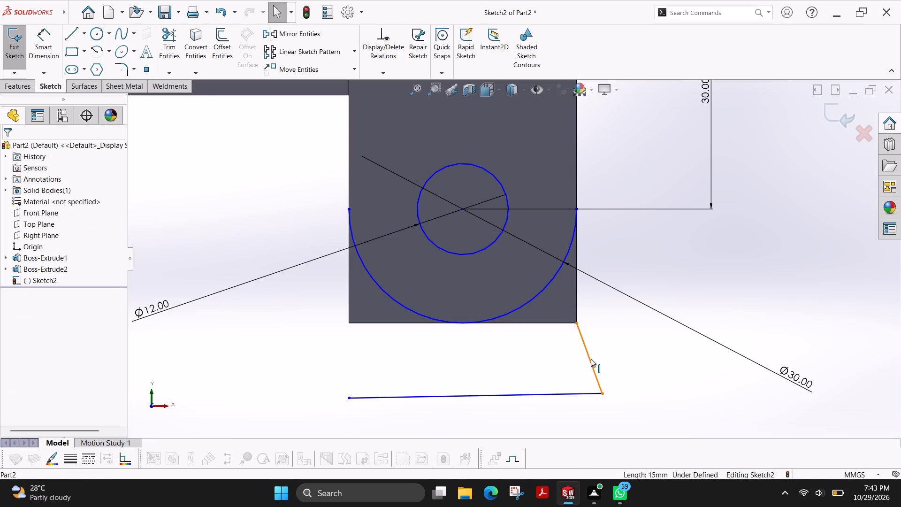
pyautogui.click(589, 358)
pyautogui.press('Delete')
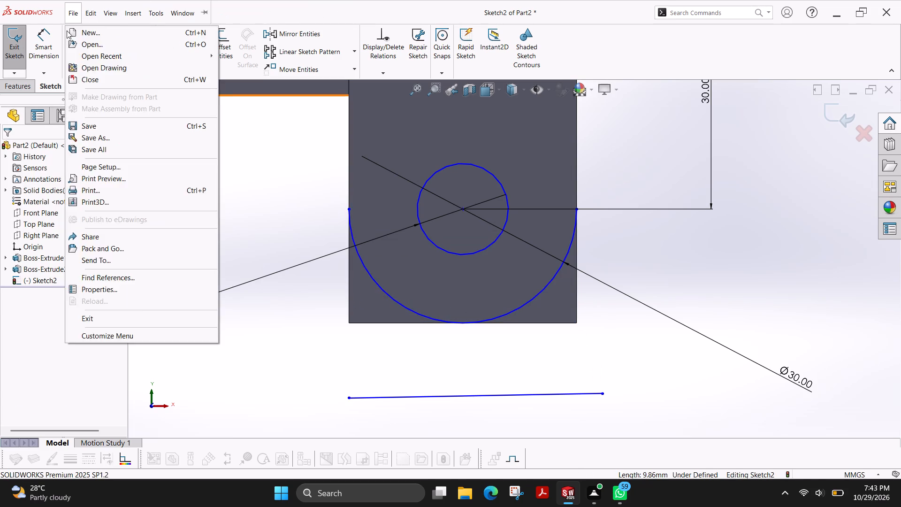
# Close the contour below the leg with lines about 9.9 and 26.8 mm long on the inner side, and 22.8 and 3.7 mm on the outer.
pyautogui.click(67, 31)
pyautogui.click(511, 151)
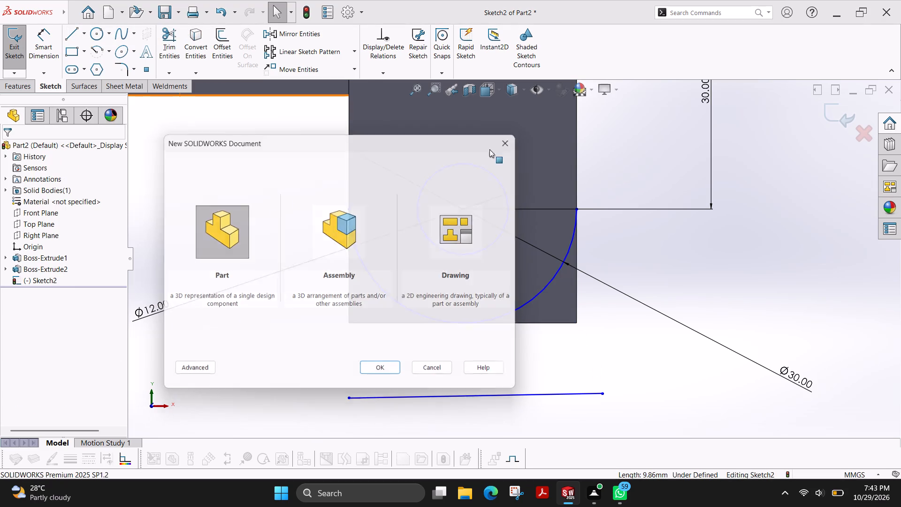
pyautogui.click(74, 36)
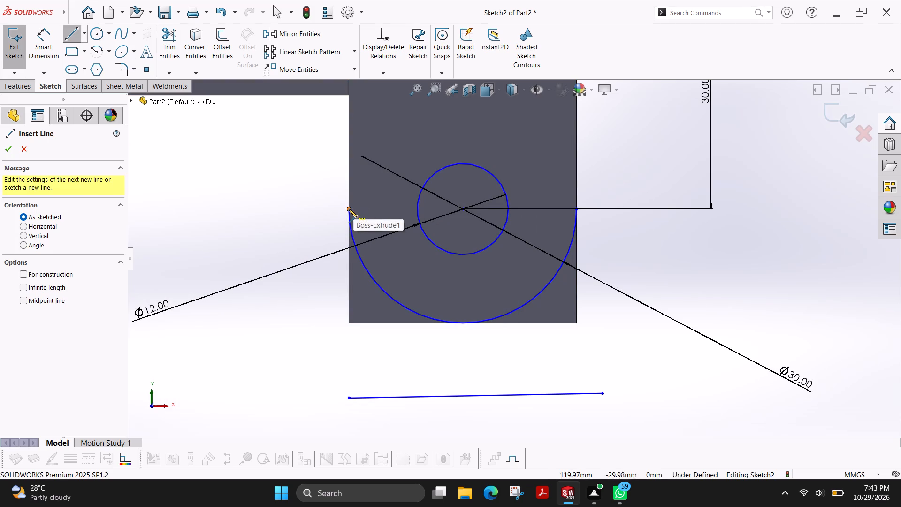
pyautogui.click(349, 209)
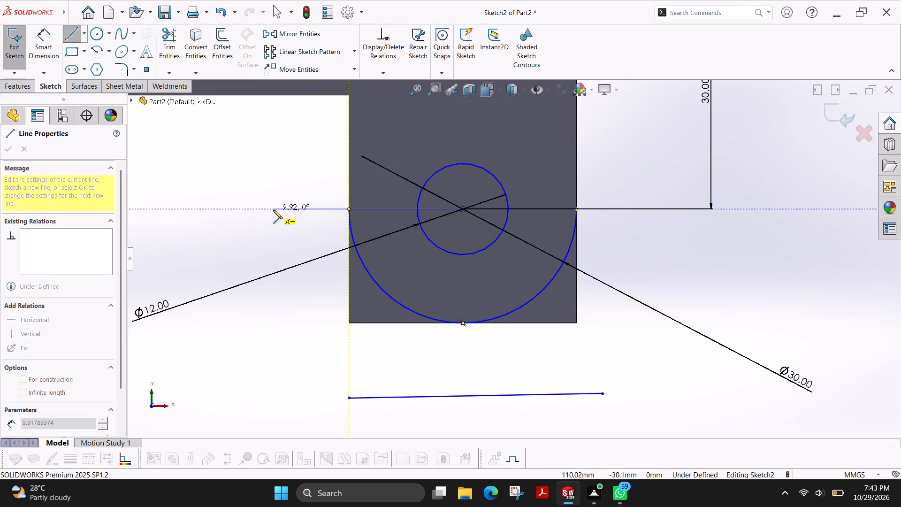
pyautogui.click(273, 210)
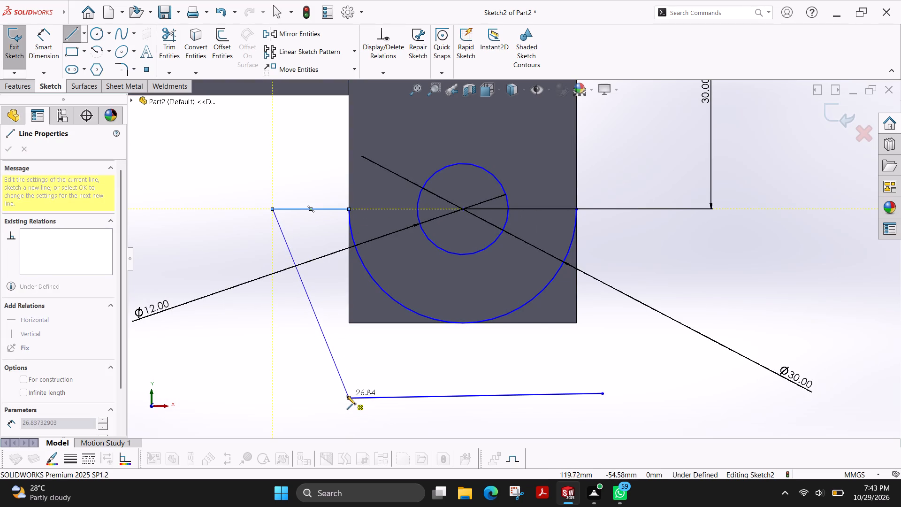
pyautogui.click(347, 396)
pyautogui.click(602, 394)
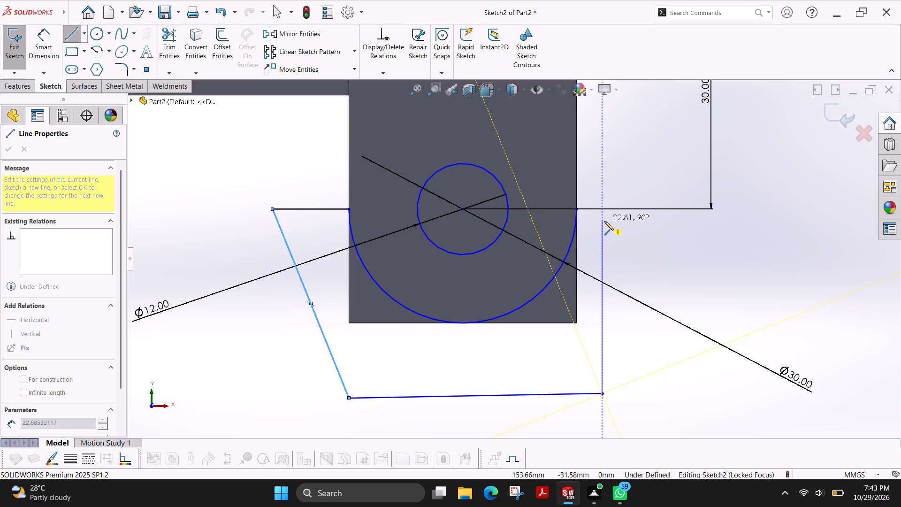
pyautogui.click(604, 221)
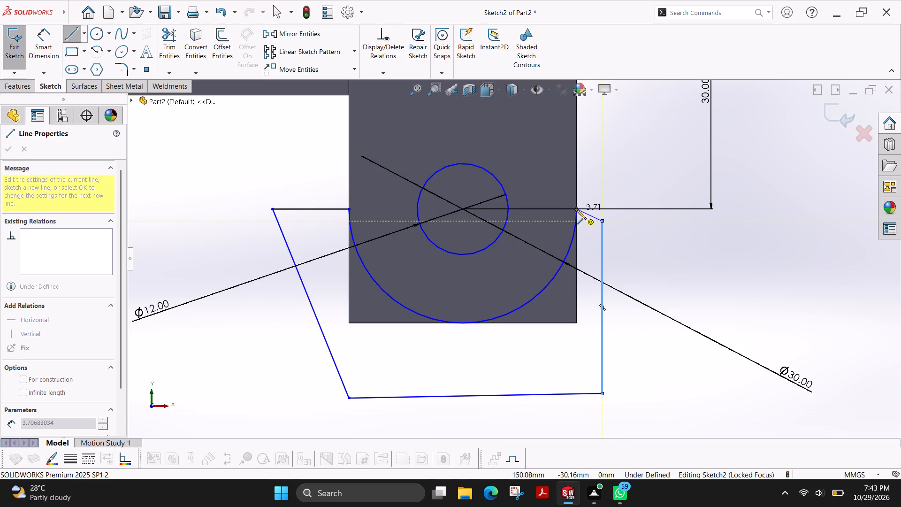
pyautogui.click(577, 210)
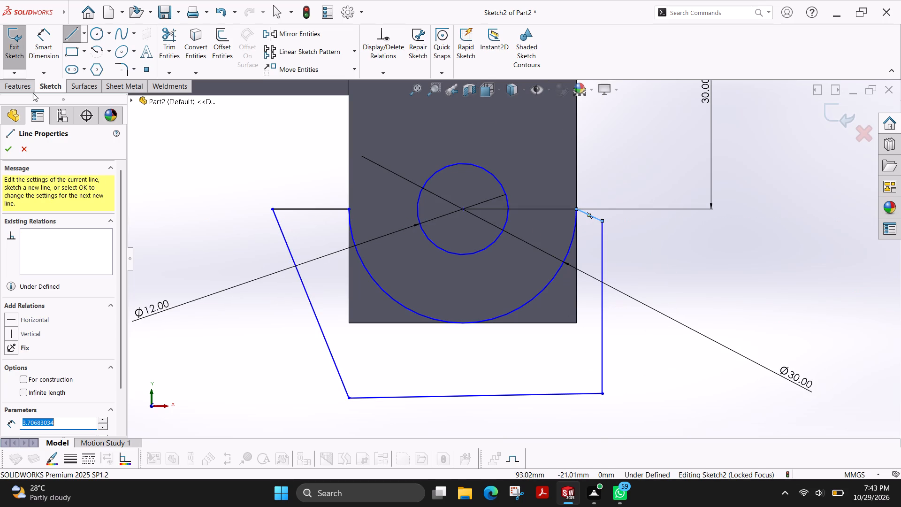
# Cut-extrude the leg-face sketch blind to a depth of 45 mm, removing the lower corners and the centre hole.
pyautogui.click(20, 86)
pyautogui.click(168, 40)
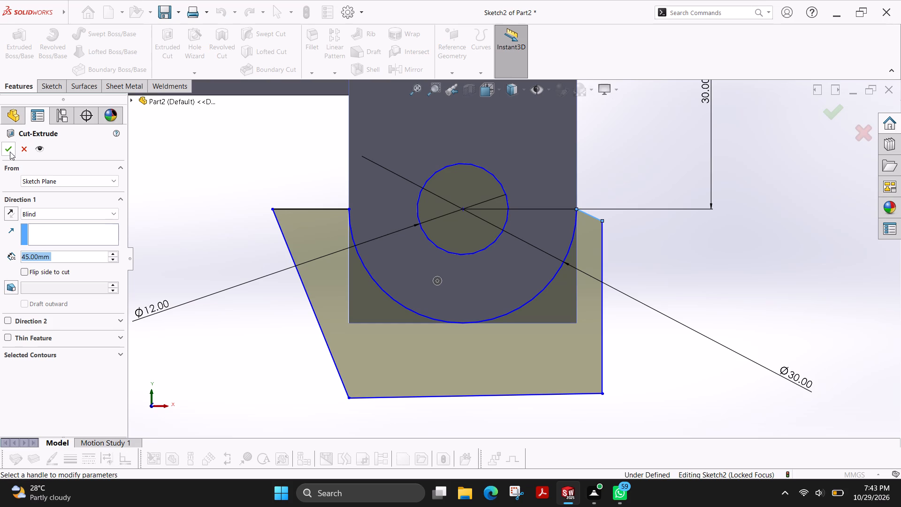
pyautogui.click(10, 152)
pyautogui.press('Escape')
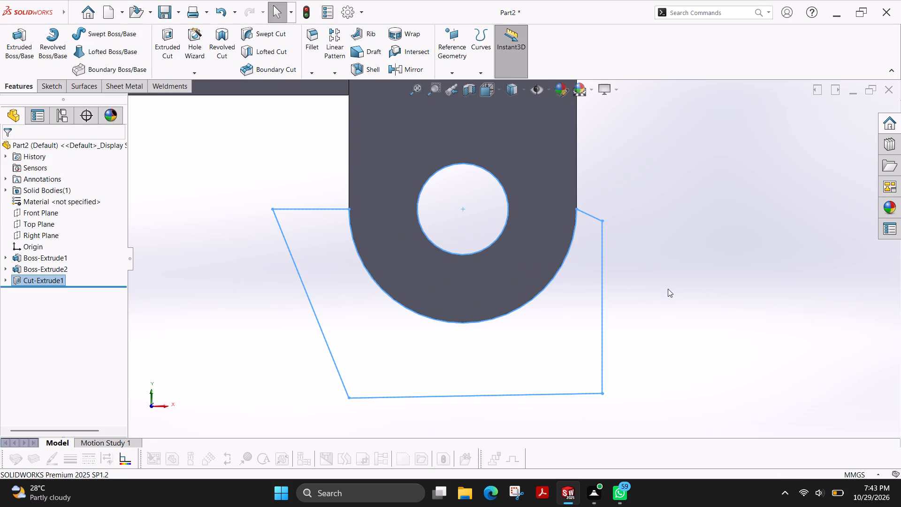
# Start a sketch on the arm's long side face and draw two concentric circles above its top edge, with radii of about 3.8 and 8.4 mm.
pyautogui.scroll(8, 668, 289)
pyautogui.scroll(-2, 425, 225)
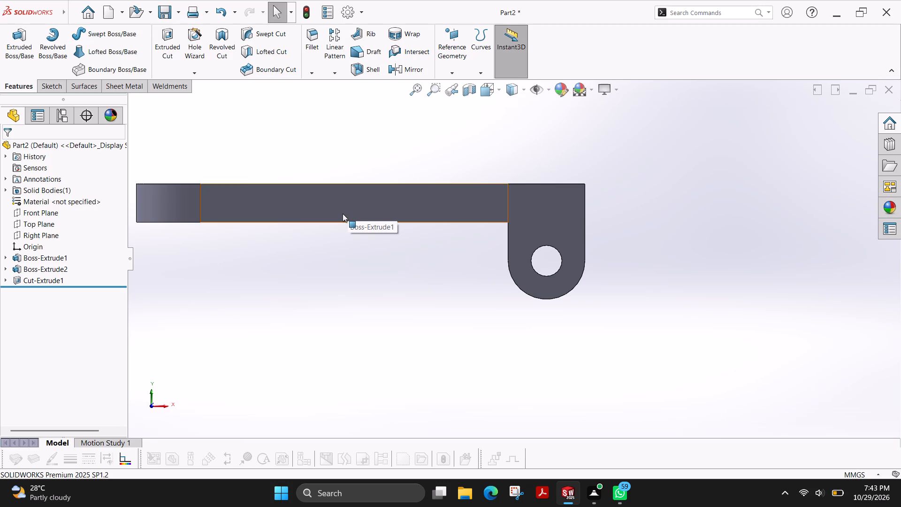
pyautogui.click(235, 204)
pyautogui.click(65, 90)
pyautogui.click(20, 43)
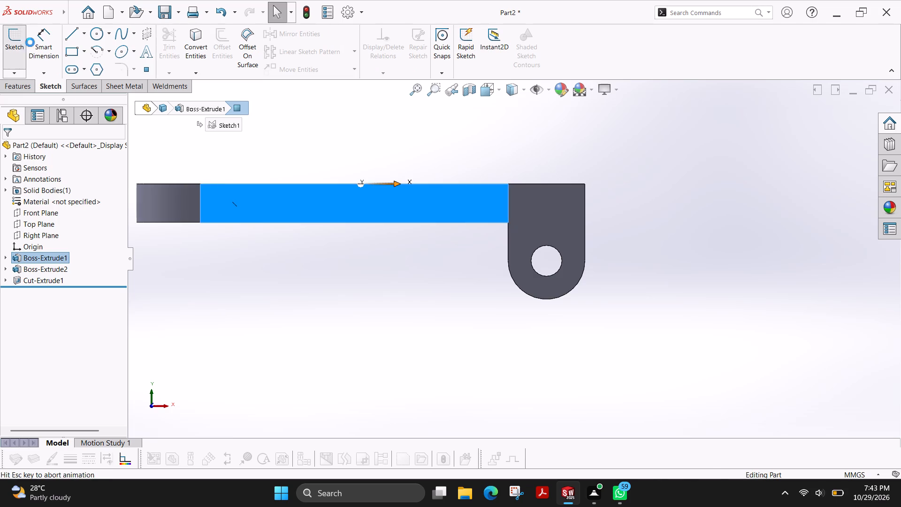
pyautogui.scroll(-2, 481, 240)
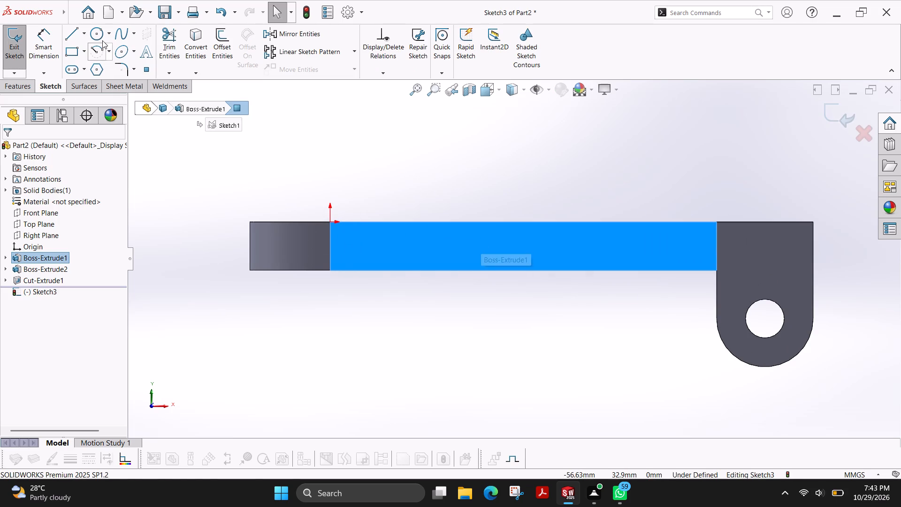
pyautogui.click(100, 37)
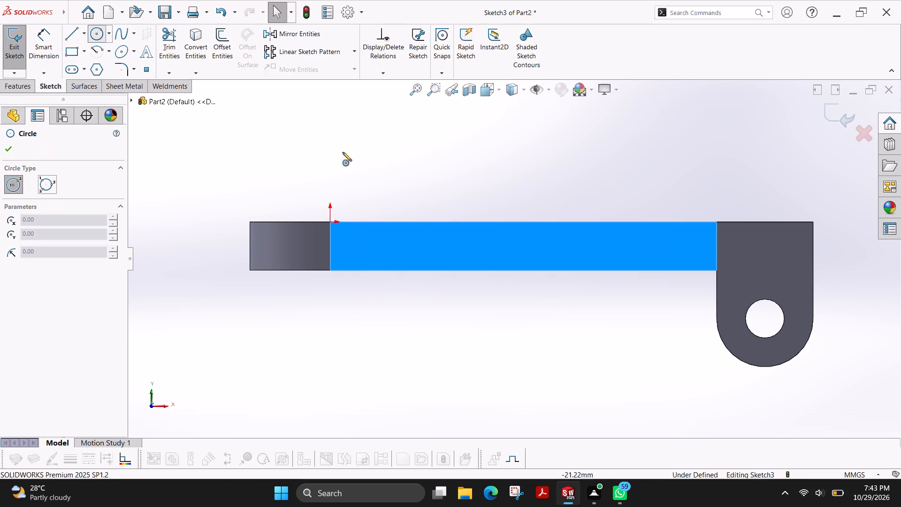
pyautogui.click(385, 182)
pyautogui.click(397, 180)
pyautogui.click(383, 181)
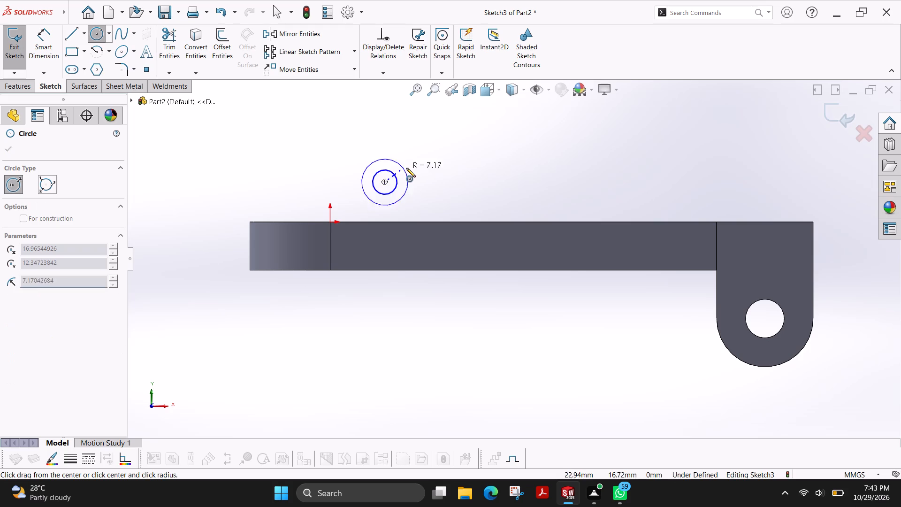
pyautogui.click(408, 169)
# Draw two vertical lines about 18.4 mm long down from the outer circle's sides, joined by a horizontal line about 16.8 mm long across the arm.
pyautogui.click(71, 30)
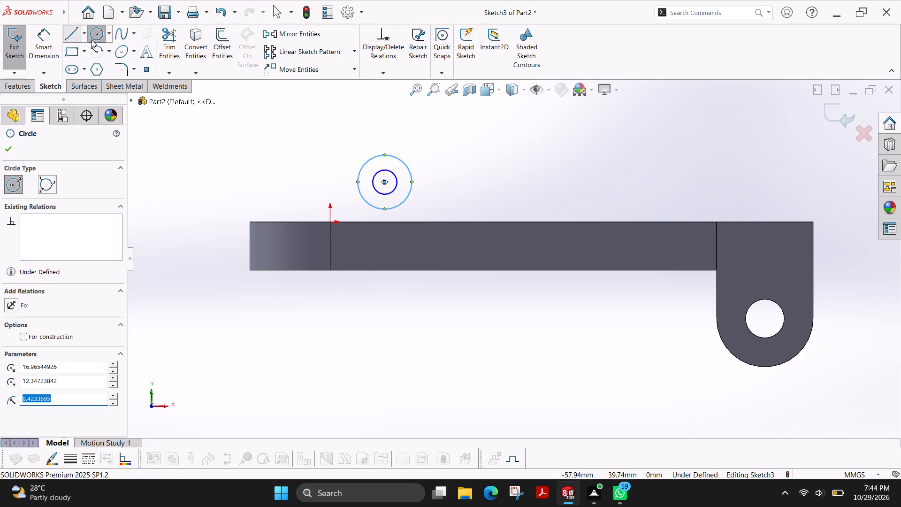
pyautogui.click(356, 183)
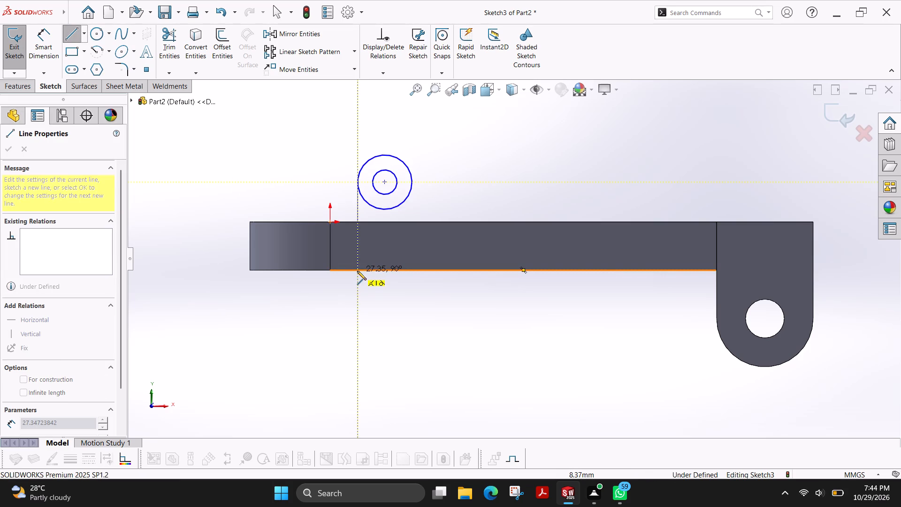
pyautogui.click(357, 241)
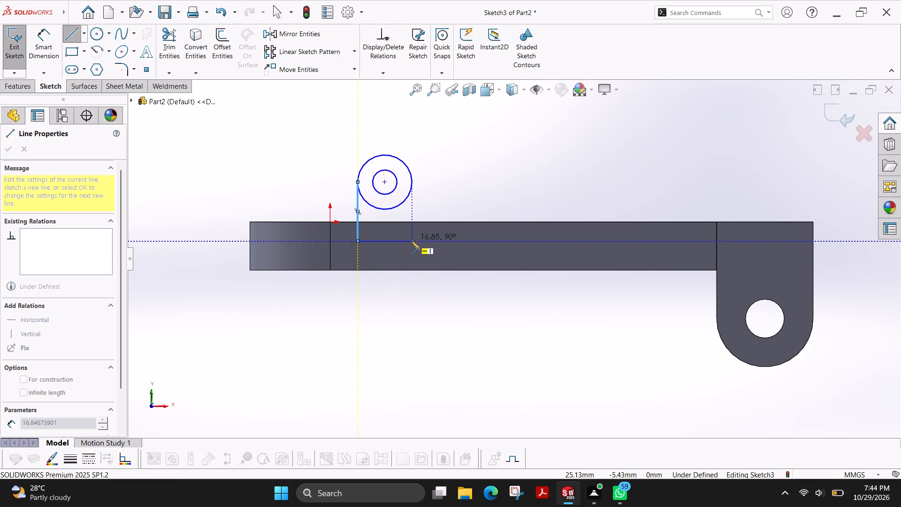
pyautogui.click(412, 242)
pyautogui.click(412, 183)
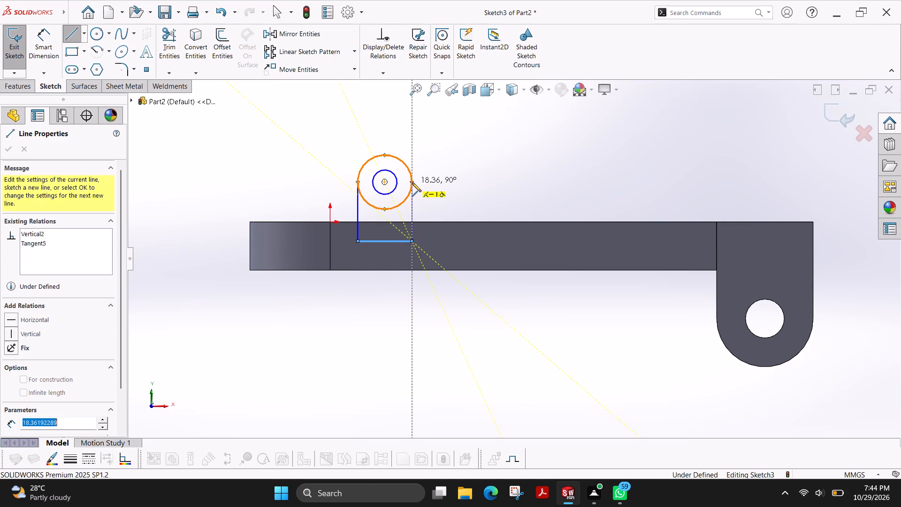
pyautogui.press('Escape')
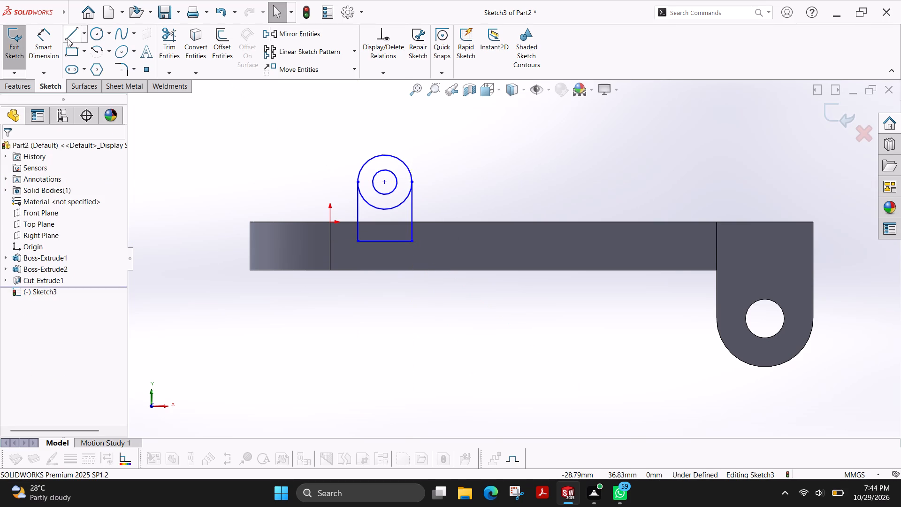
# Dimension the inner circle to a 12 mm diameter and the outer circle to a 30 mm diameter.
pyautogui.click(52, 43)
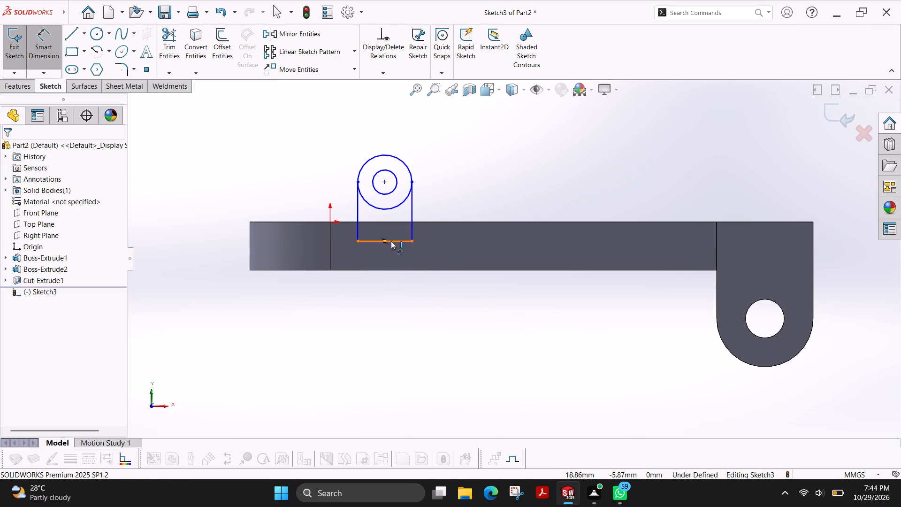
pyautogui.click(396, 177)
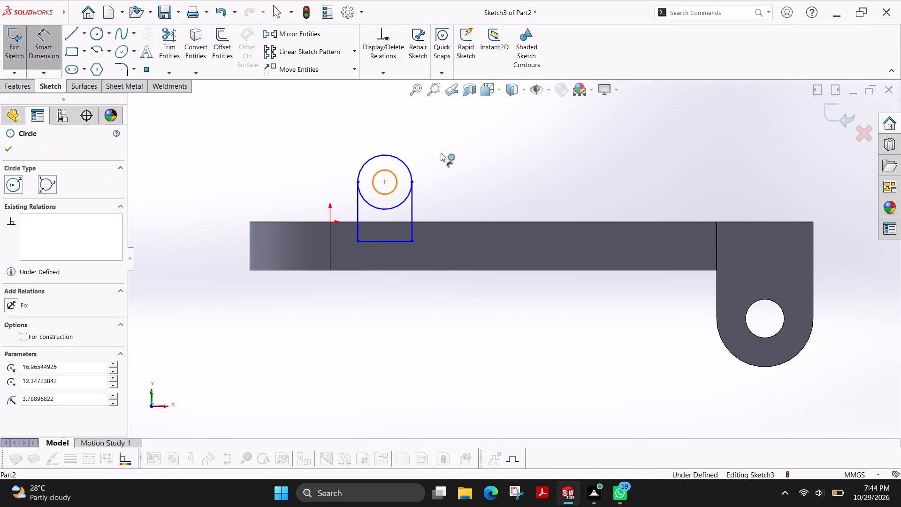
pyautogui.click(441, 153)
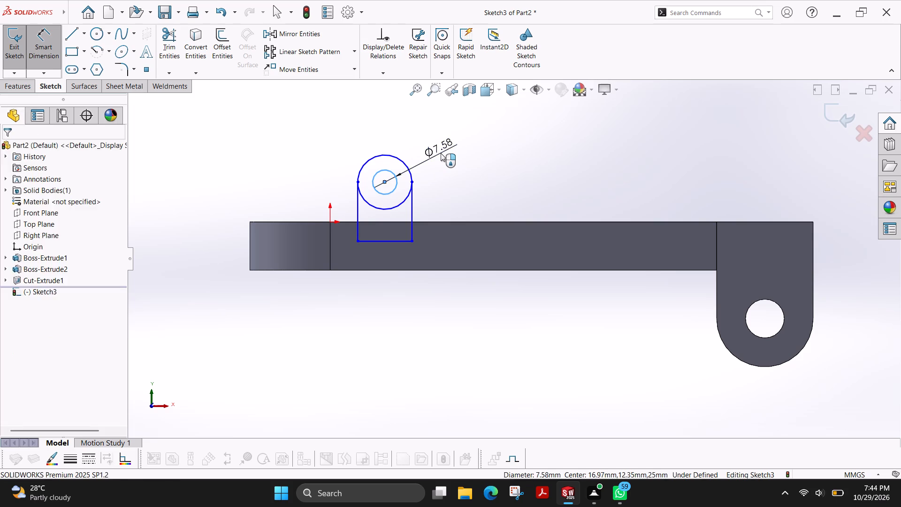
pyautogui.write('12')
pyautogui.press('Return')
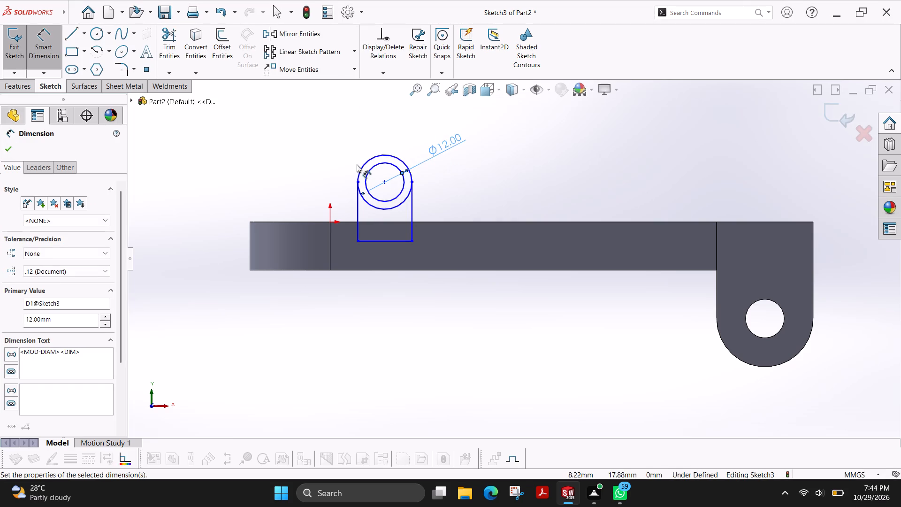
pyautogui.click(365, 164)
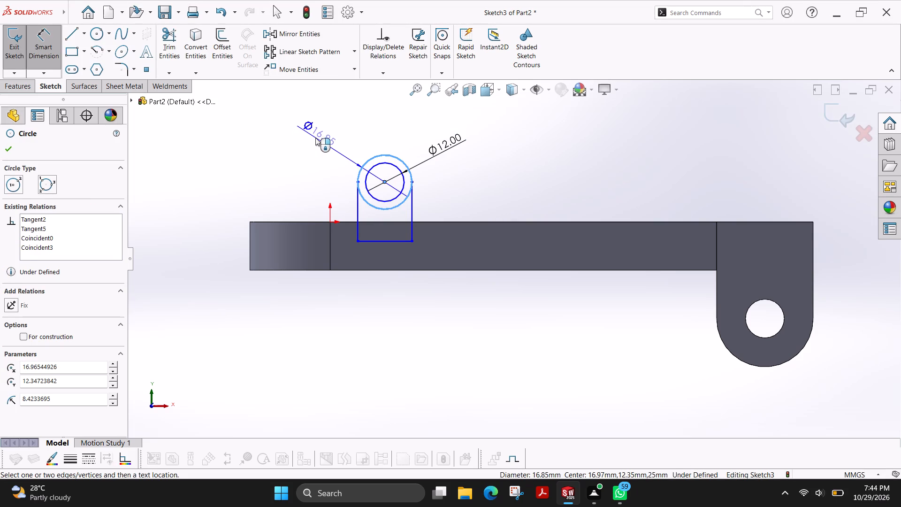
pyautogui.click(315, 138)
pyautogui.write('30')
pyautogui.press('Return')
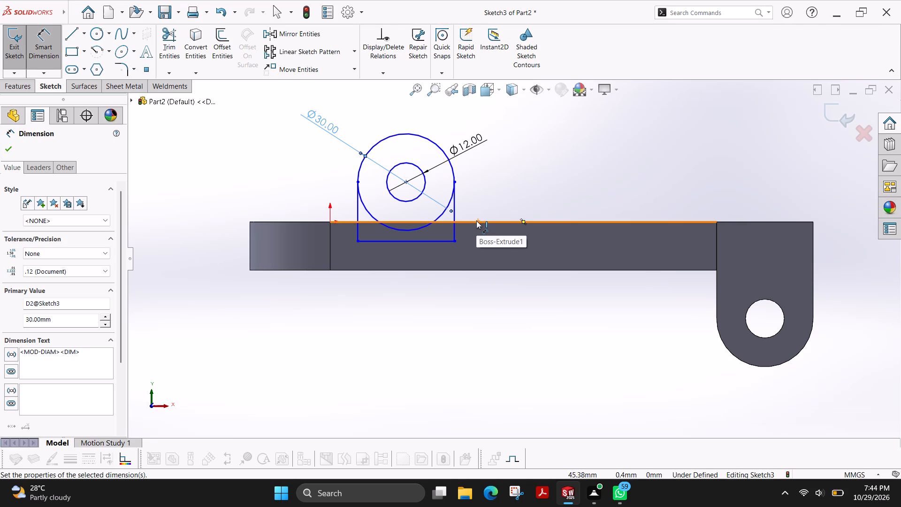
# Dimension the vertical distance from the circles' centre to the arm's bottom edge as 30 mm.
pyautogui.click(405, 183)
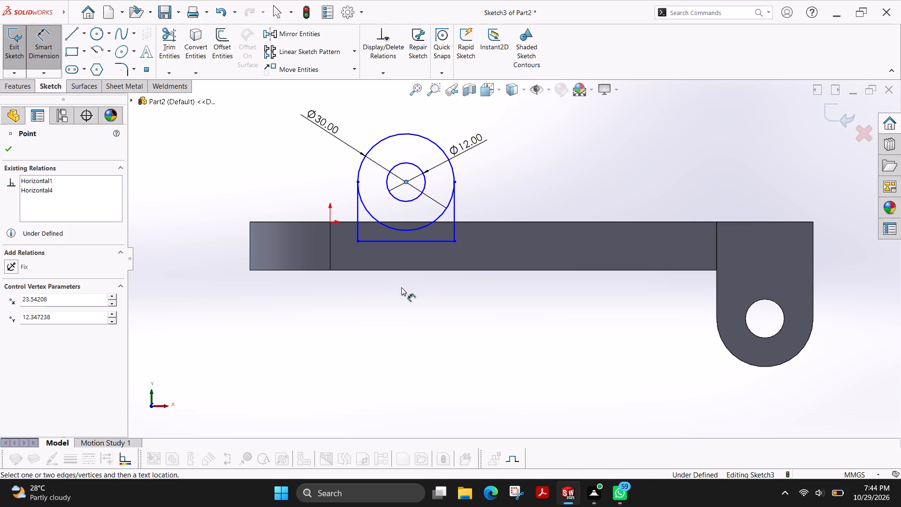
pyautogui.click(410, 269)
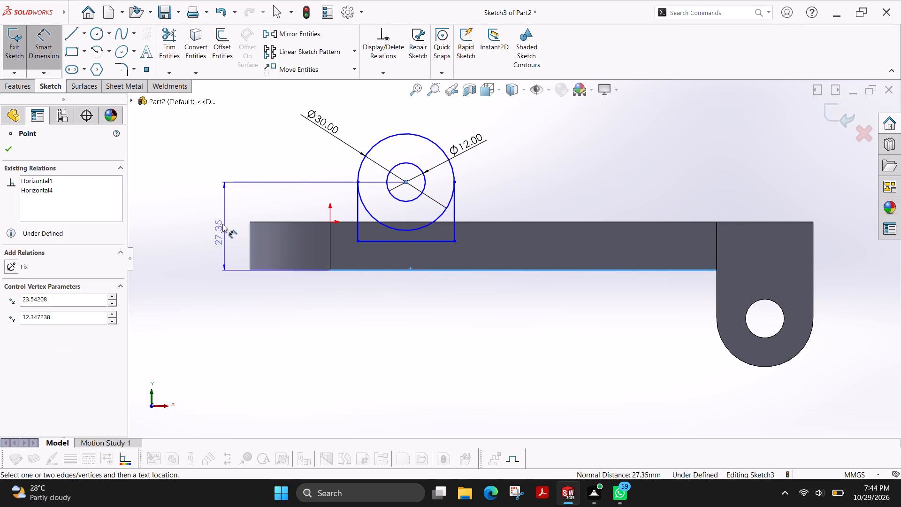
pyautogui.click(221, 223)
pyautogui.write('30')
pyautogui.press('Return')
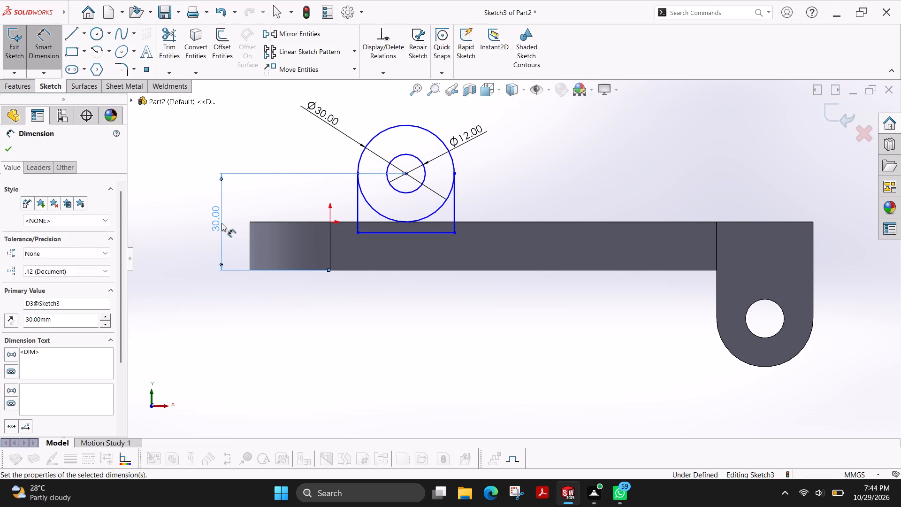
# Dimension the horizontal distance from the circles' centre to the bottom edge of the arm's curved end as 35 mm.
pyautogui.click(407, 175)
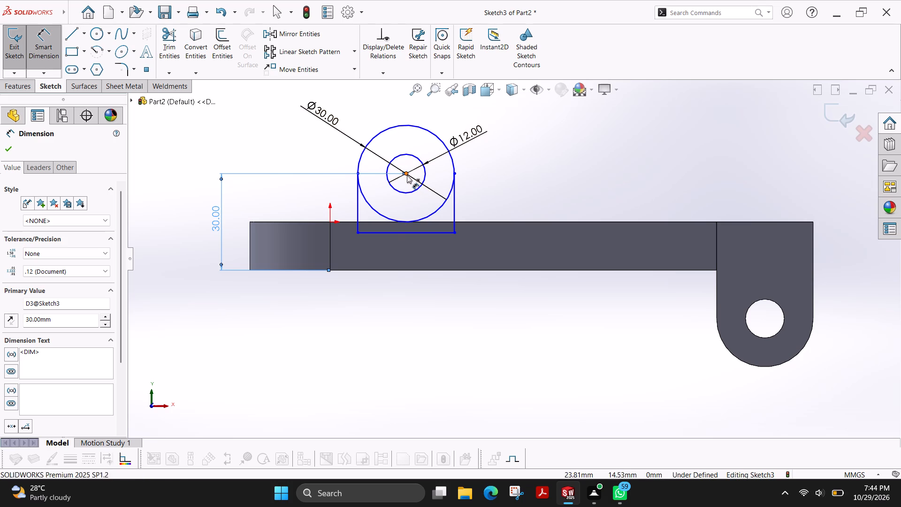
pyautogui.click(290, 270)
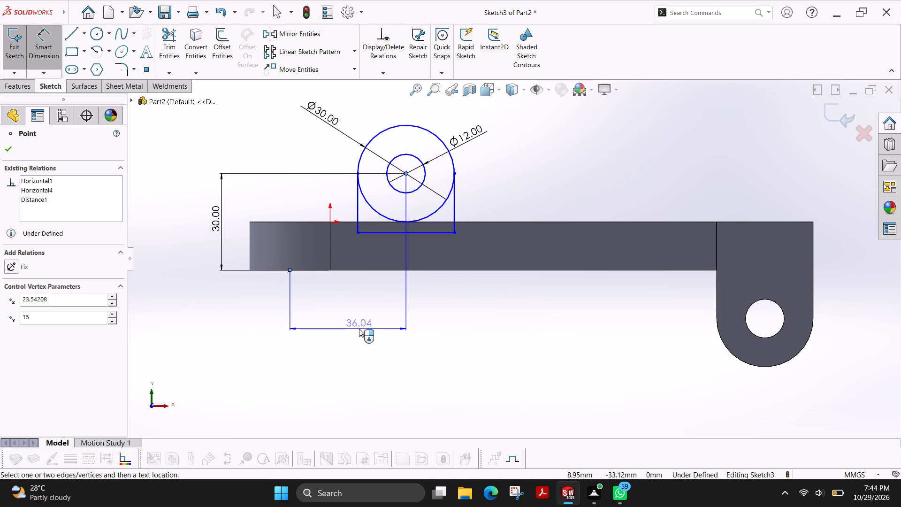
pyautogui.write('35')
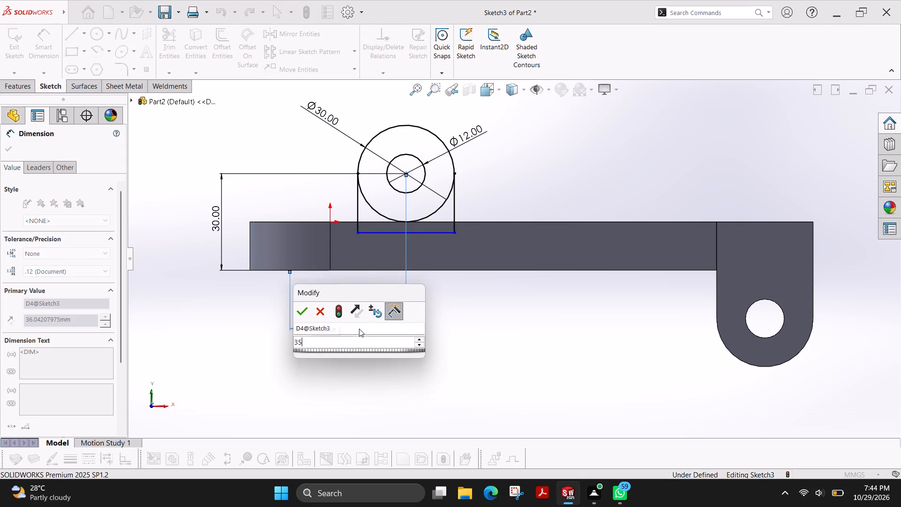
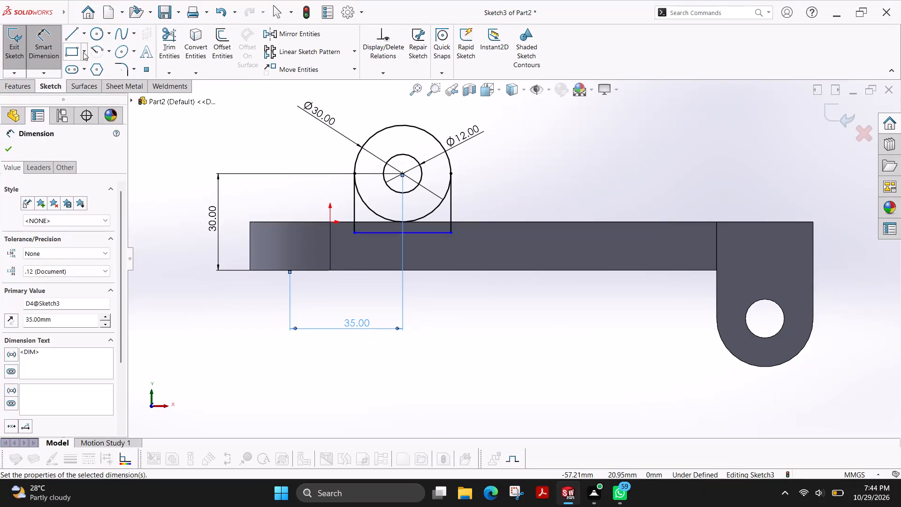
# Trim away the lower arc of the 30 mm circle inside the lug outline, leaving a rounded top.
pyautogui.click(162, 46)
pyautogui.moveTo(373, 219); pyautogui.dragTo(382, 212)
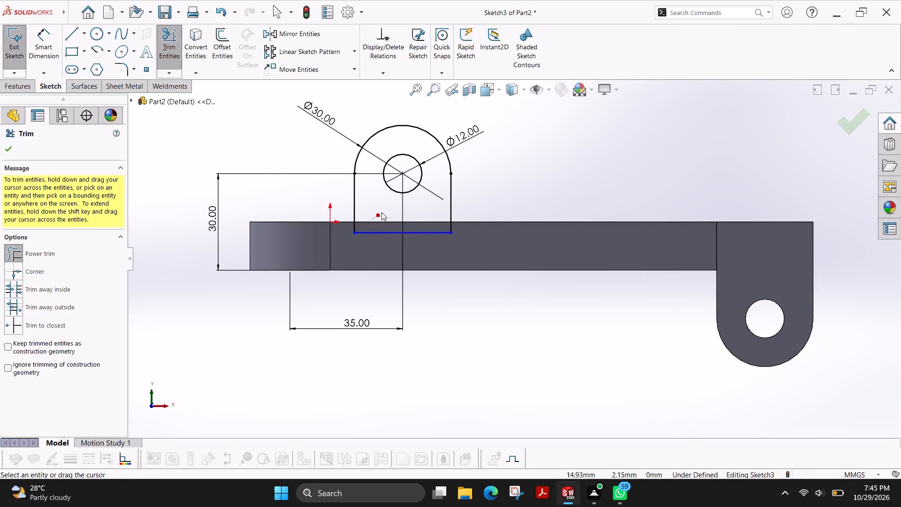
pyautogui.moveTo(382, 212); pyautogui.dragTo(384, 211)
# Extrude the lug profile 15 mm as a boss in the reversed direction, over the arm.
pyautogui.click(26, 85)
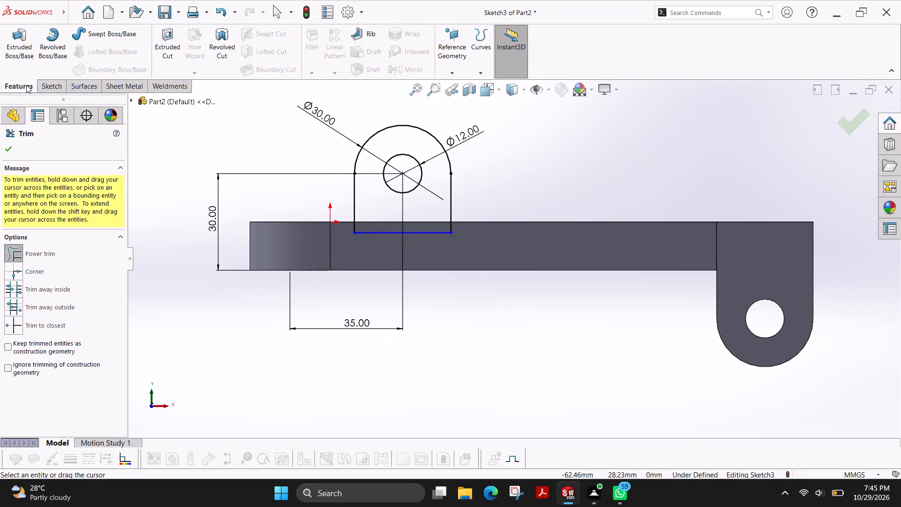
pyautogui.click(18, 40)
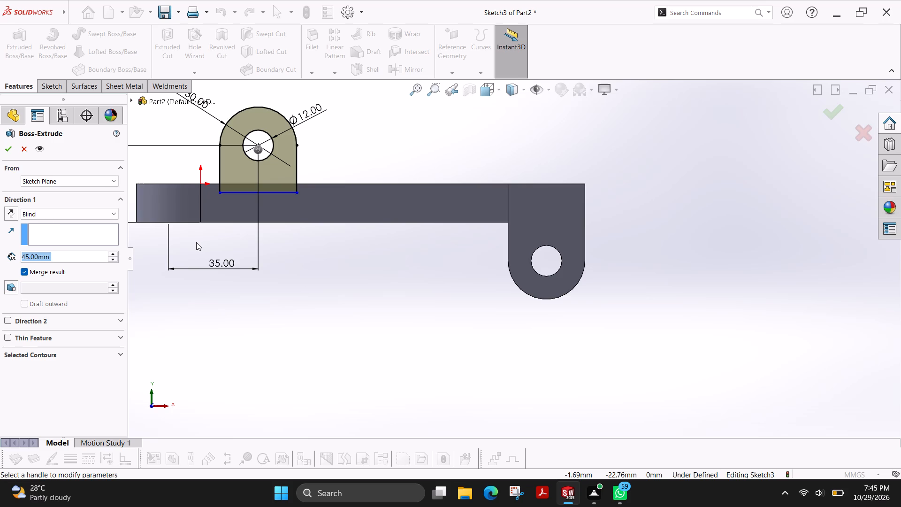
pyautogui.write('15')
pyautogui.press('Return')
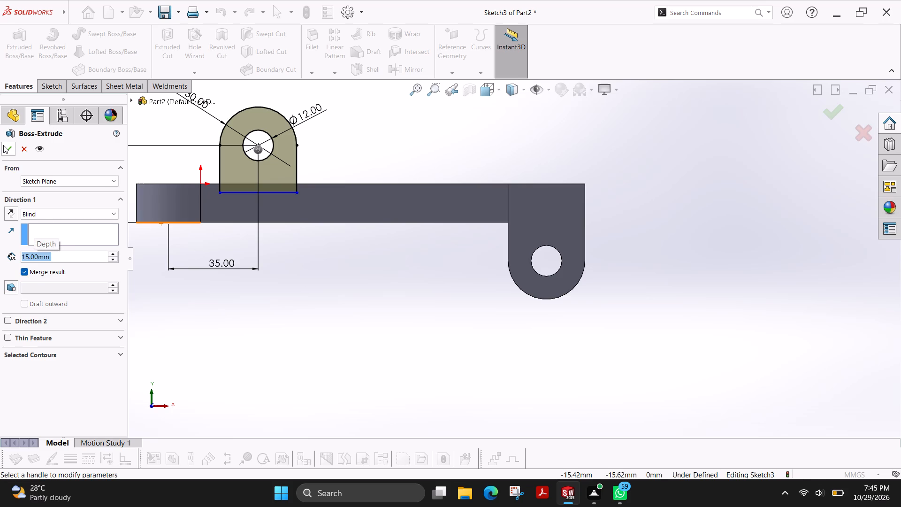
pyautogui.click(12, 207)
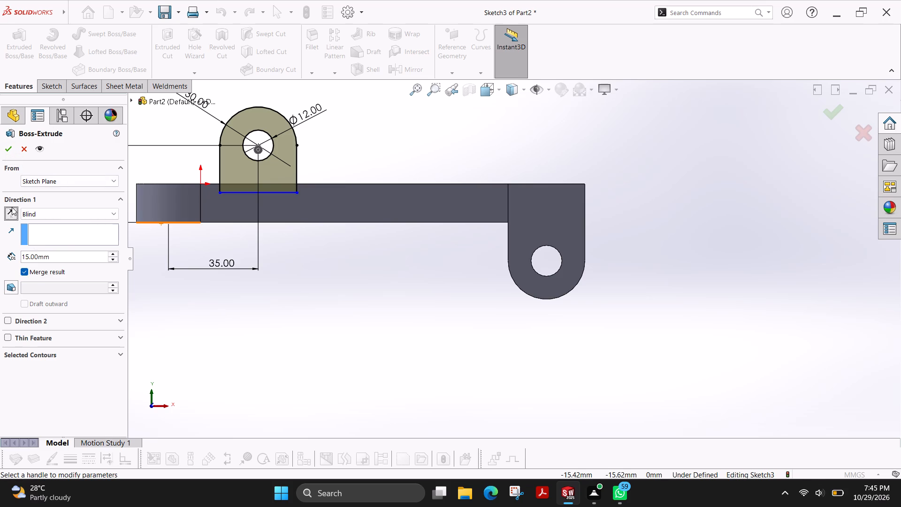
pyautogui.moveTo(382, 165); pyautogui.dragTo(401, 240, button='middle')
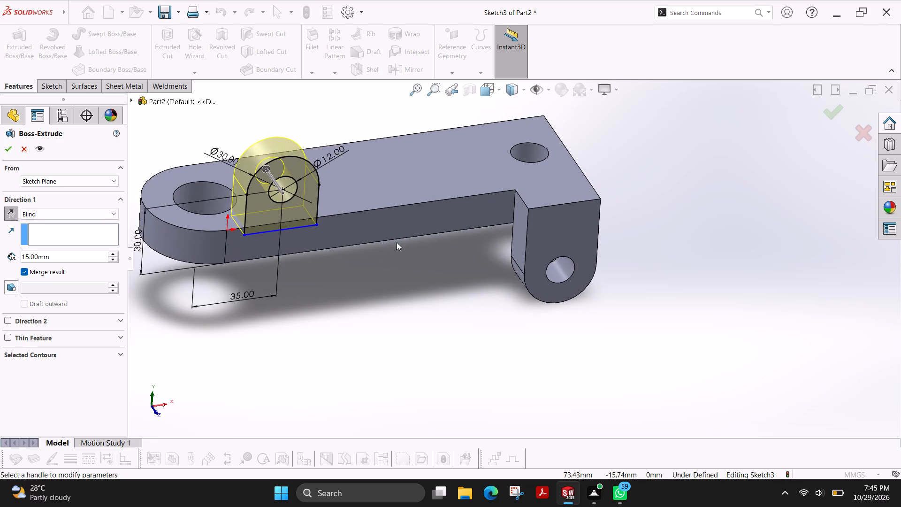
pyautogui.click(10, 149)
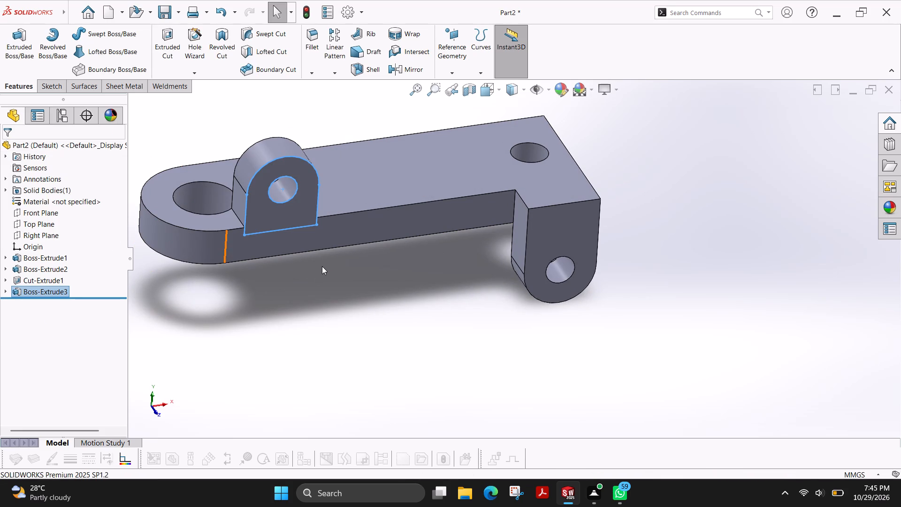
pyautogui.press('Escape')
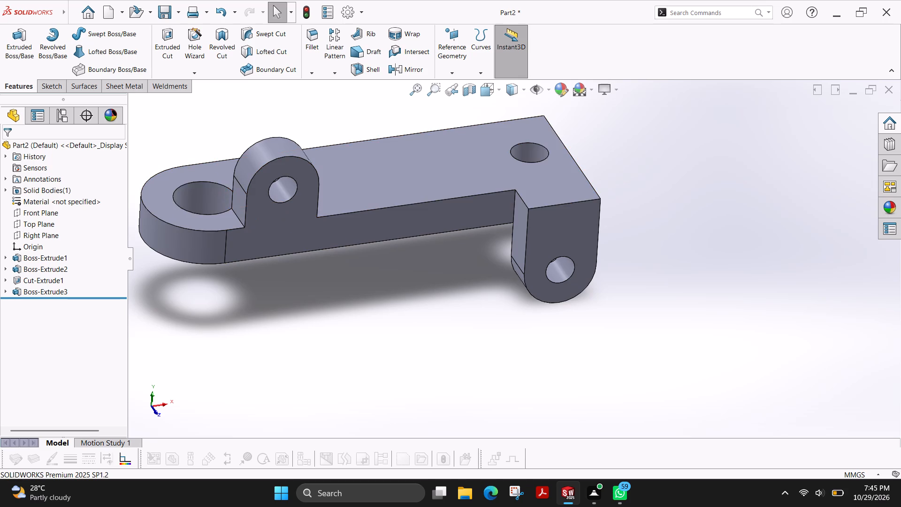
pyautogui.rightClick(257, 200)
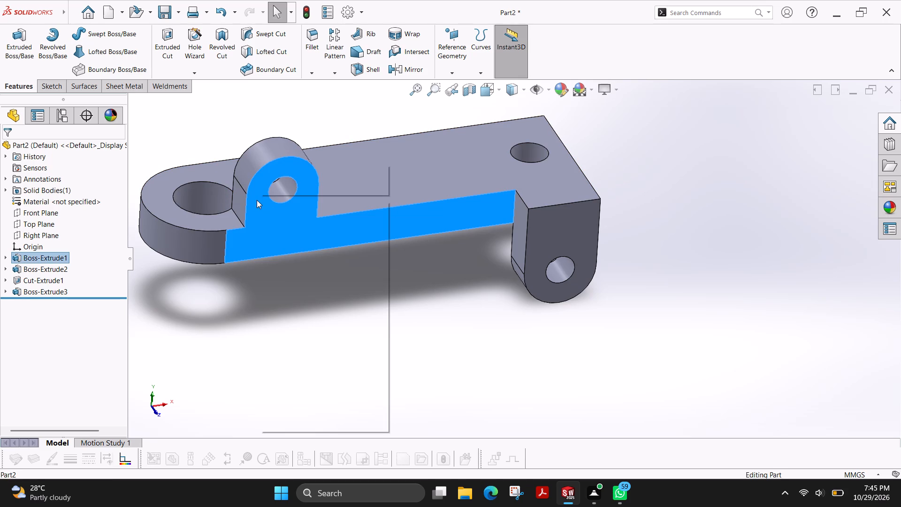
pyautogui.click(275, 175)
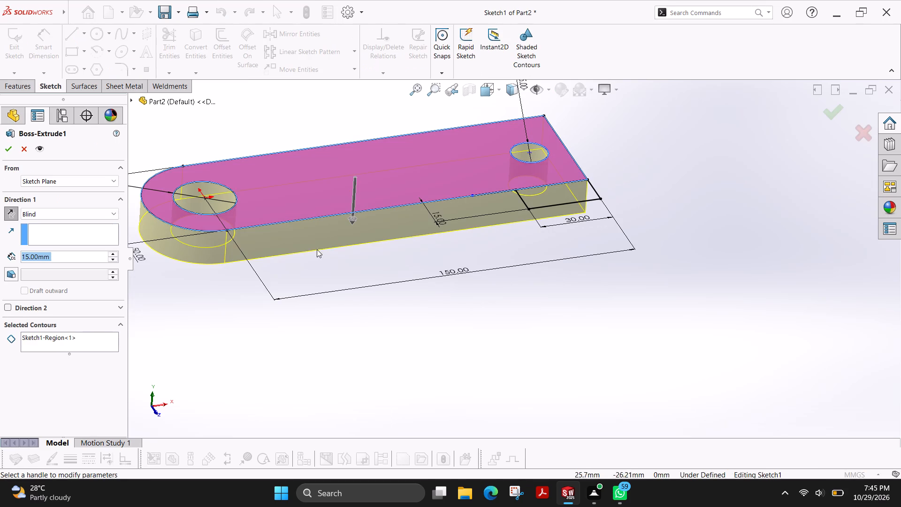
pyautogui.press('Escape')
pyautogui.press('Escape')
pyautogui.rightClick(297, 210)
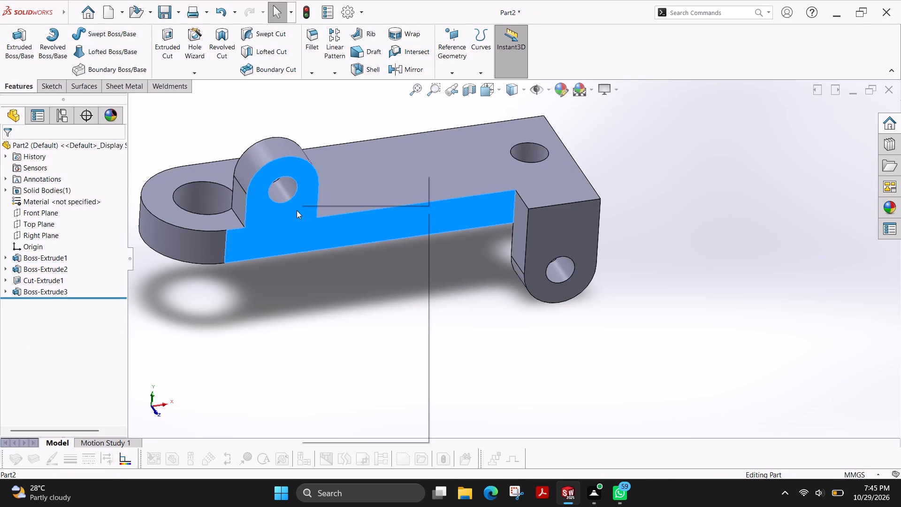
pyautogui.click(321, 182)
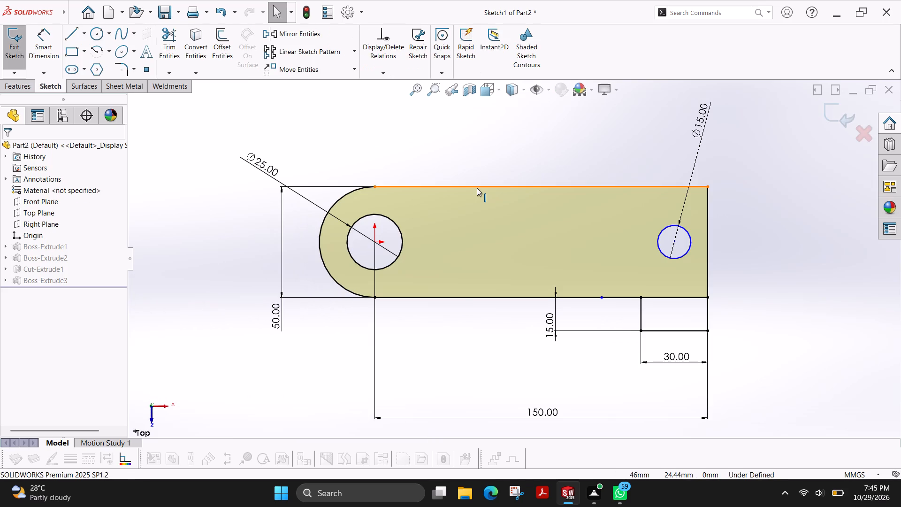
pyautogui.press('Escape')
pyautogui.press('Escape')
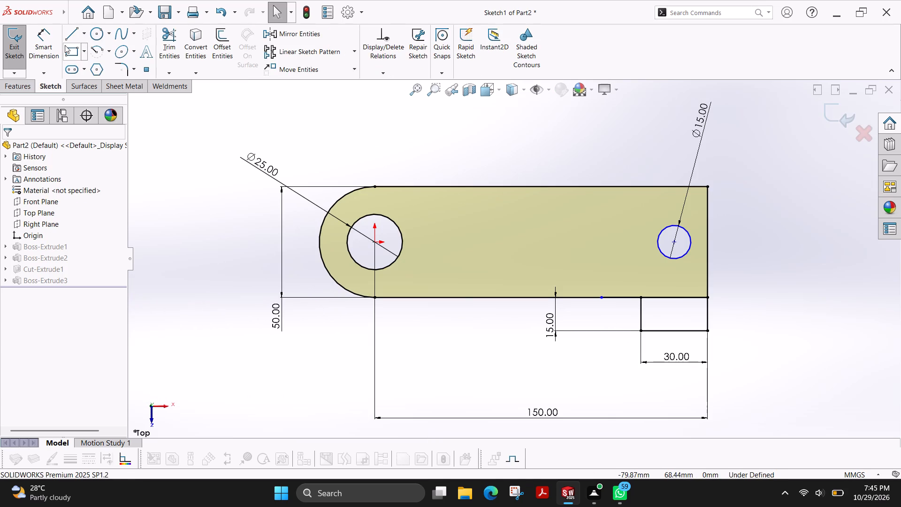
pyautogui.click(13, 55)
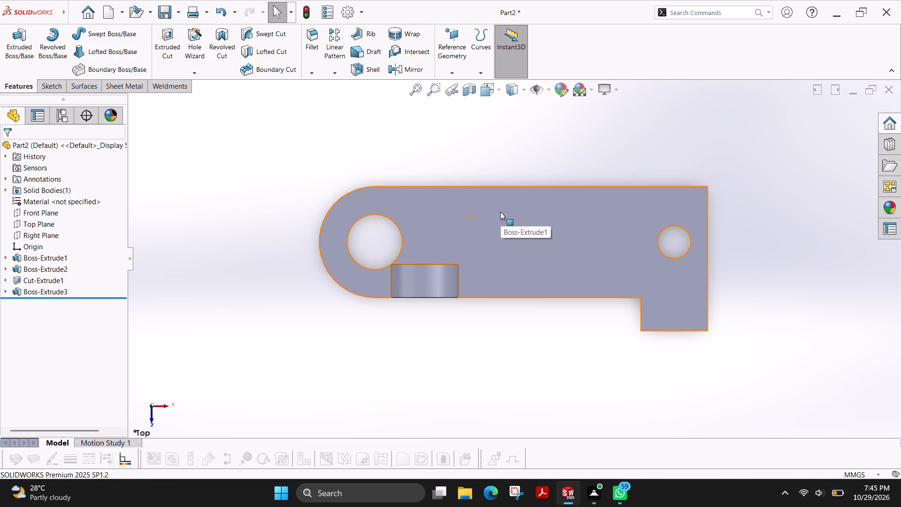
# Edit the lug's sketch and delete the 35 mm horizontal dimension to the arm's curved end.
pyautogui.moveTo(473, 267); pyautogui.dragTo(461, 227, button='middle')
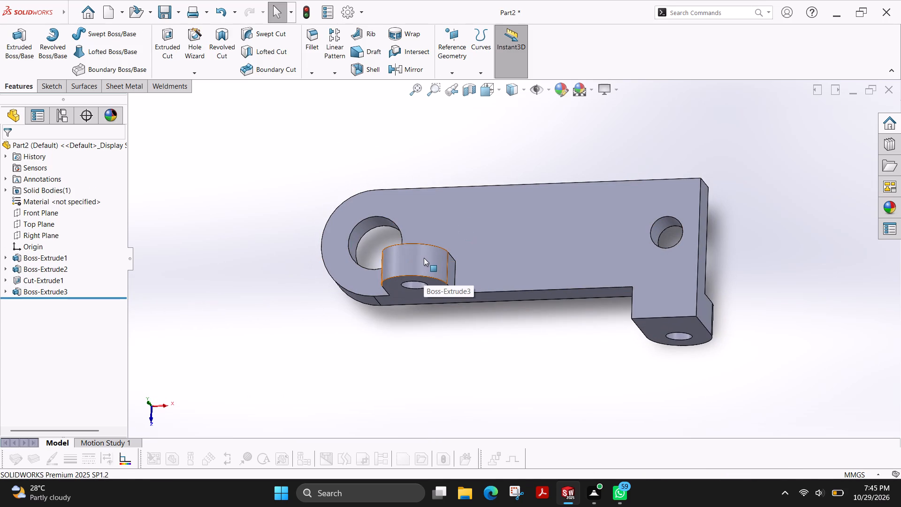
pyautogui.rightClick(424, 258)
pyautogui.click(448, 227)
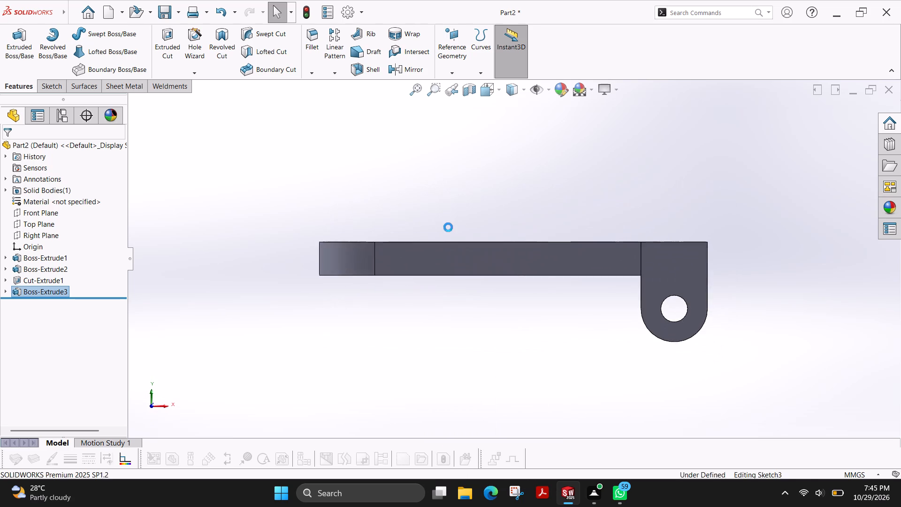
pyautogui.scroll(-2, 453, 225)
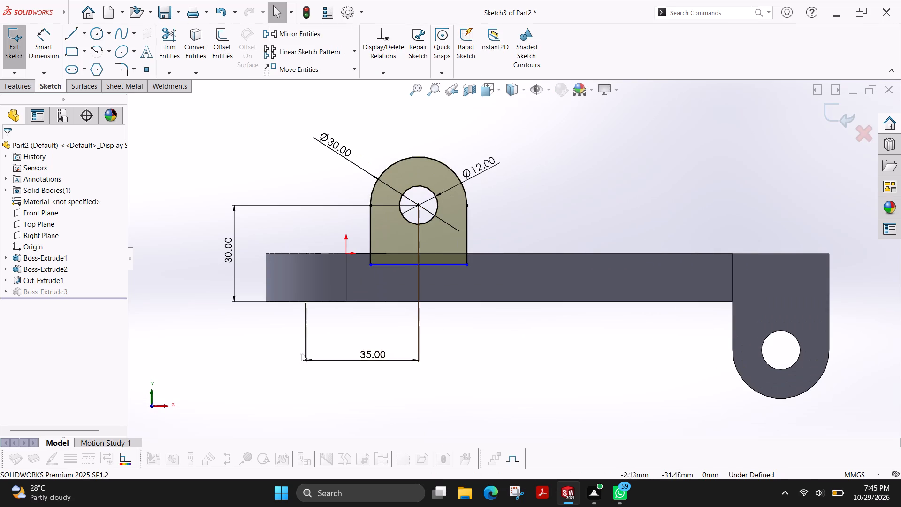
pyautogui.click(378, 353)
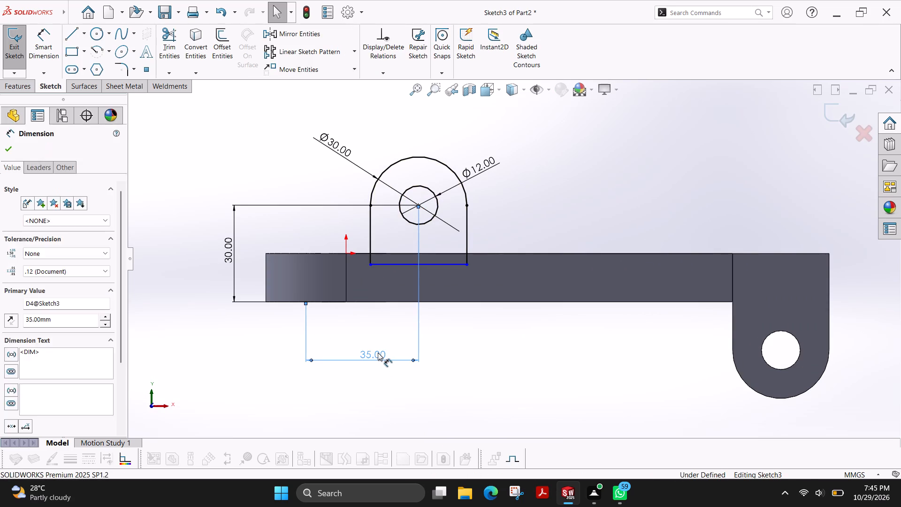
pyautogui.press('Delete')
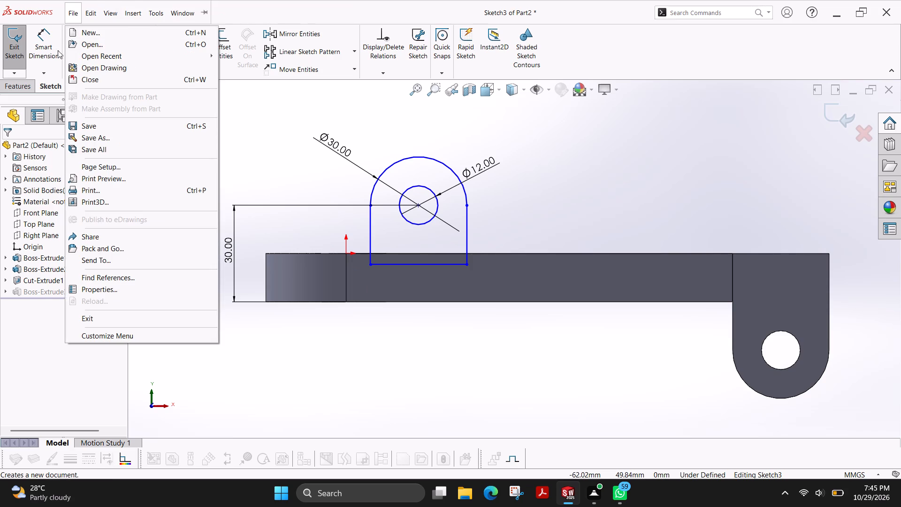
# Dimension the horizontal distance from the origin to the lug circles' centre as 35 mm and exit the sketch.
pyautogui.click(261, 137)
pyautogui.click(44, 43)
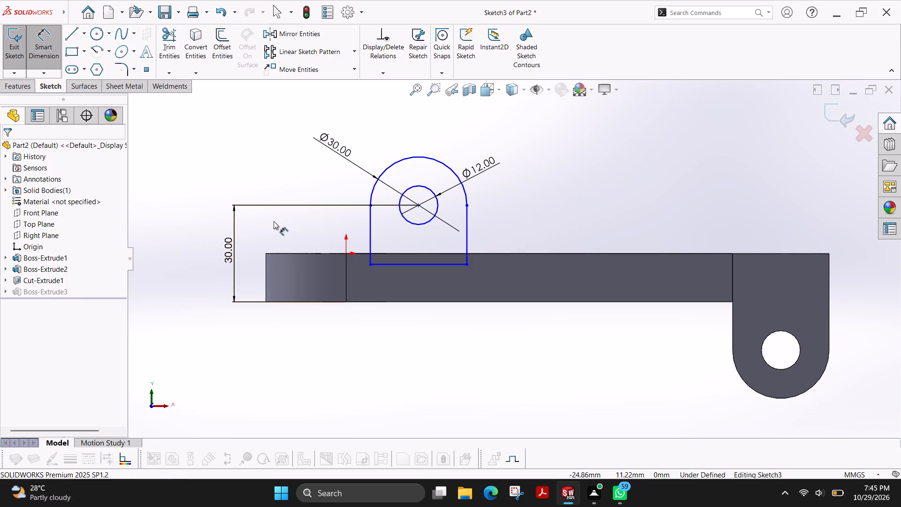
pyautogui.click(347, 253)
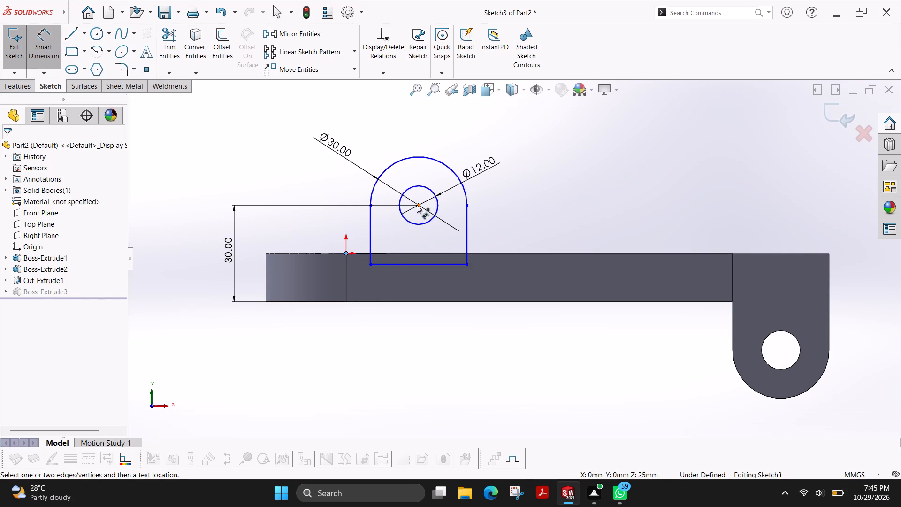
pyautogui.click(417, 205)
pyautogui.click(396, 341)
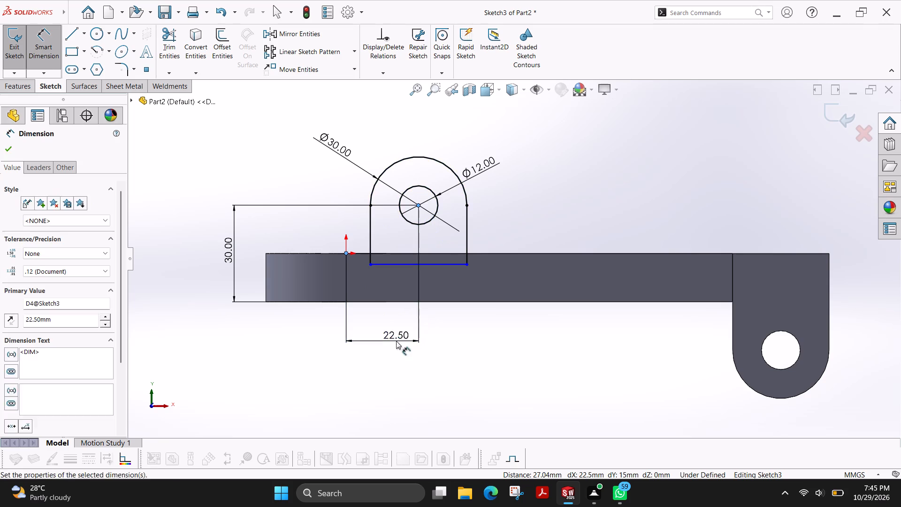
pyautogui.write('35')
pyautogui.press('Return')
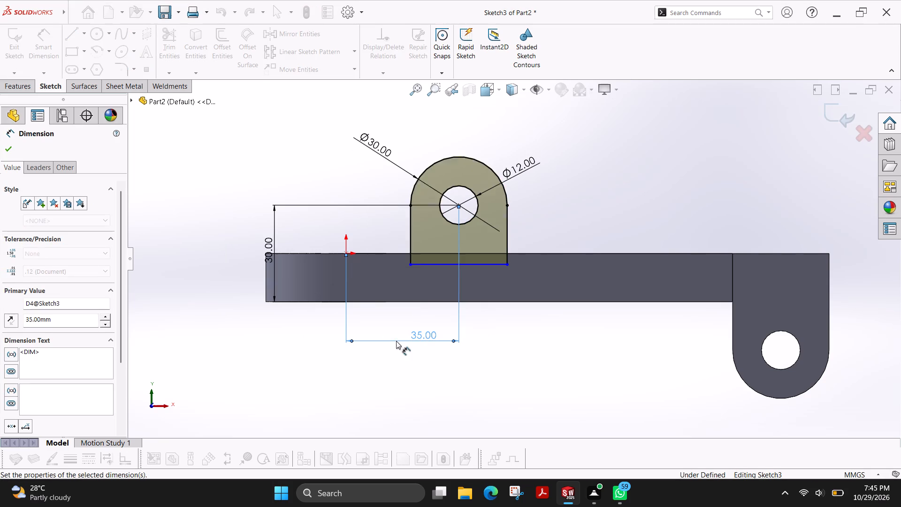
pyautogui.click(18, 59)
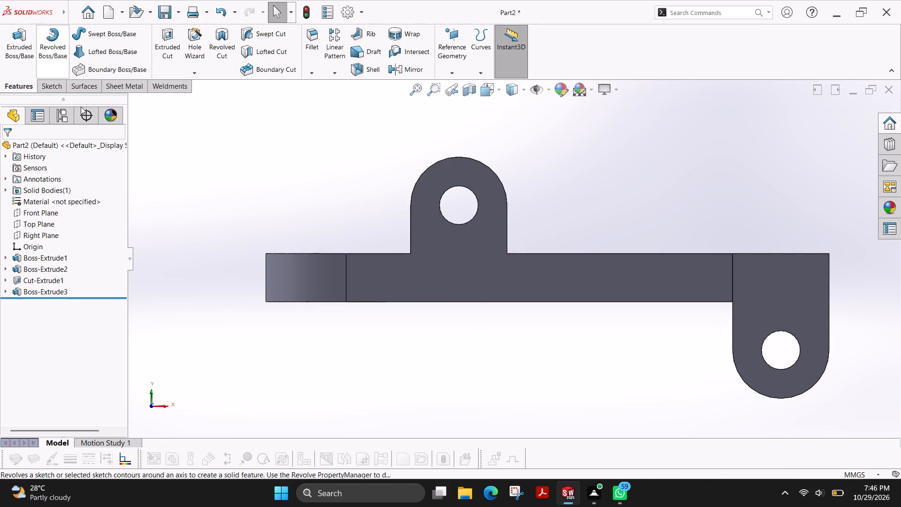
# Set the finished part to the isometric view.
pyautogui.scroll(1, 671, 238)
pyautogui.moveTo(552, 175); pyautogui.dragTo(536, 262, button='middle')
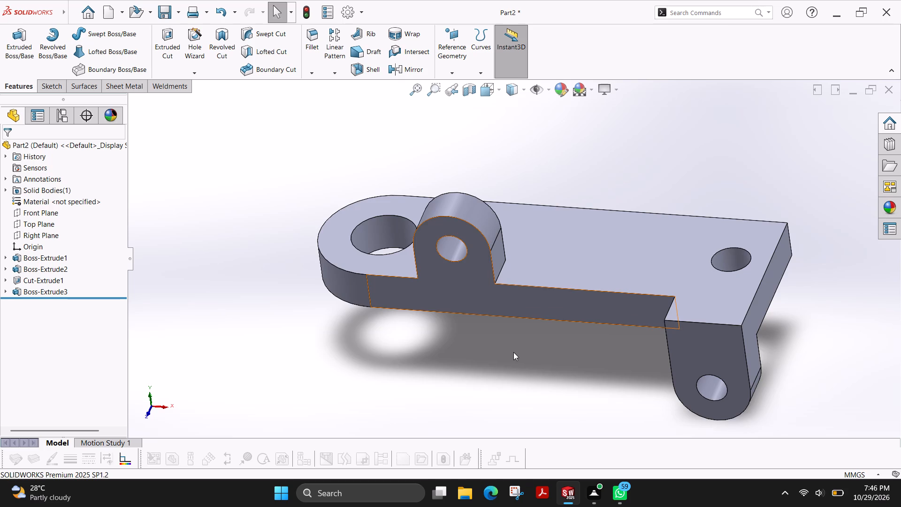
pyautogui.scroll(1, 513, 352)
pyautogui.click(498, 92)
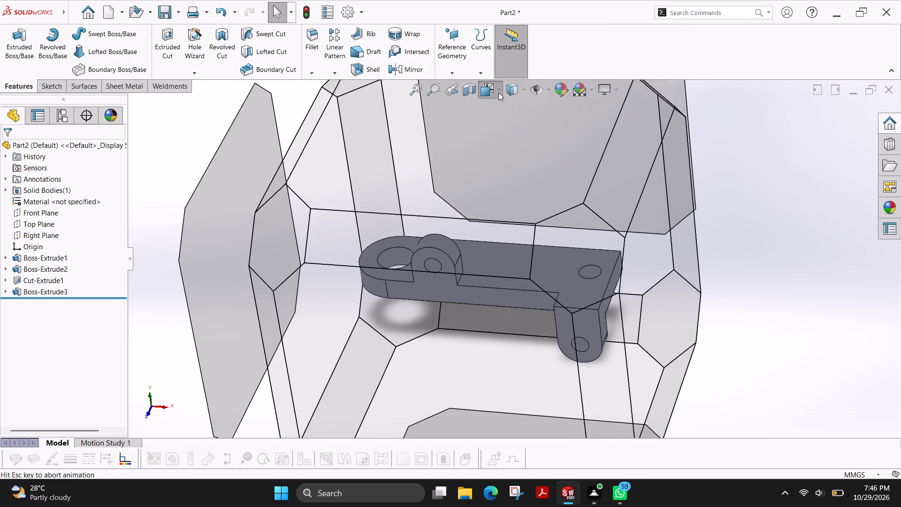
pyautogui.click(437, 300)
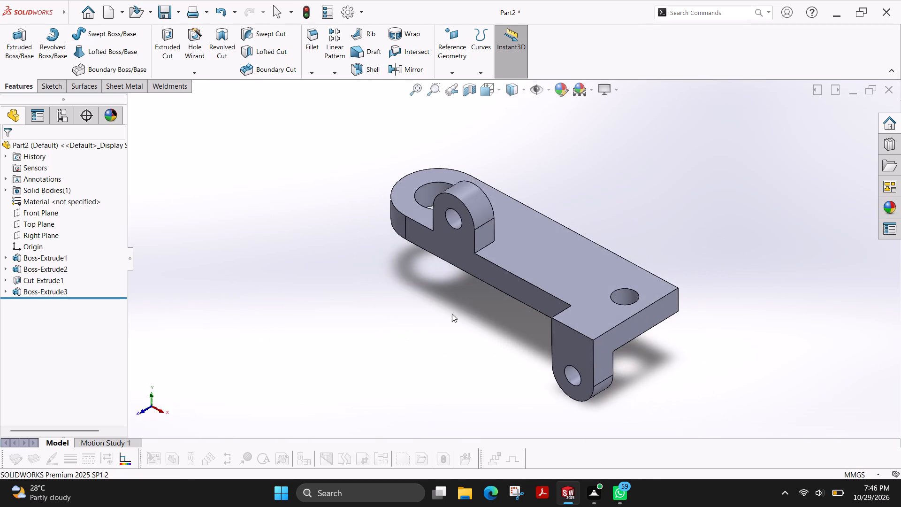
# Start saving the part and go to the solidworks folder inside fuji drawing file on the Desktop.
pyautogui.hotkey('ctrl', 's')
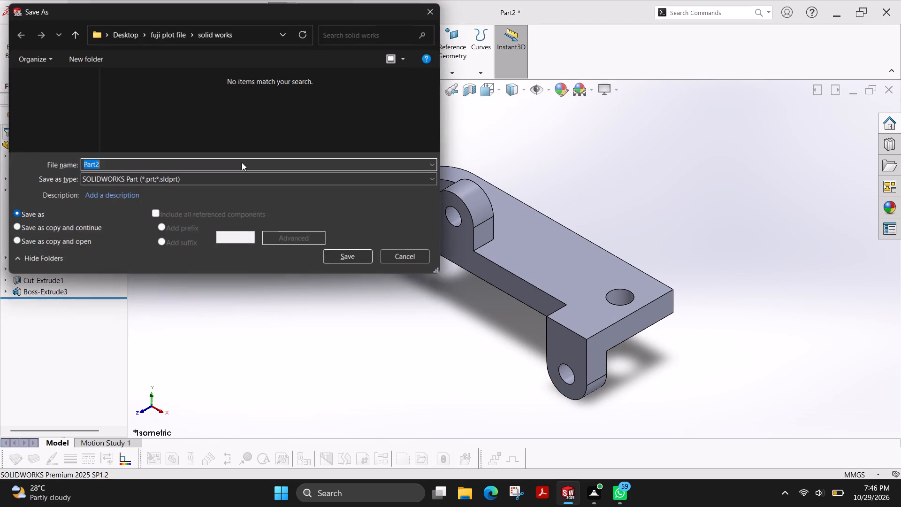
pyautogui.click(121, 31)
pyautogui.doubleClick(176, 113)
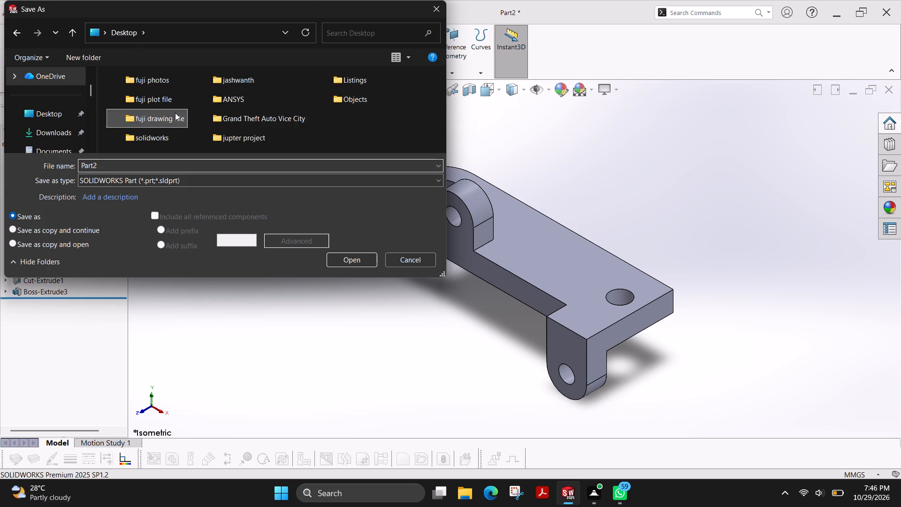
pyautogui.doubleClick(154, 96)
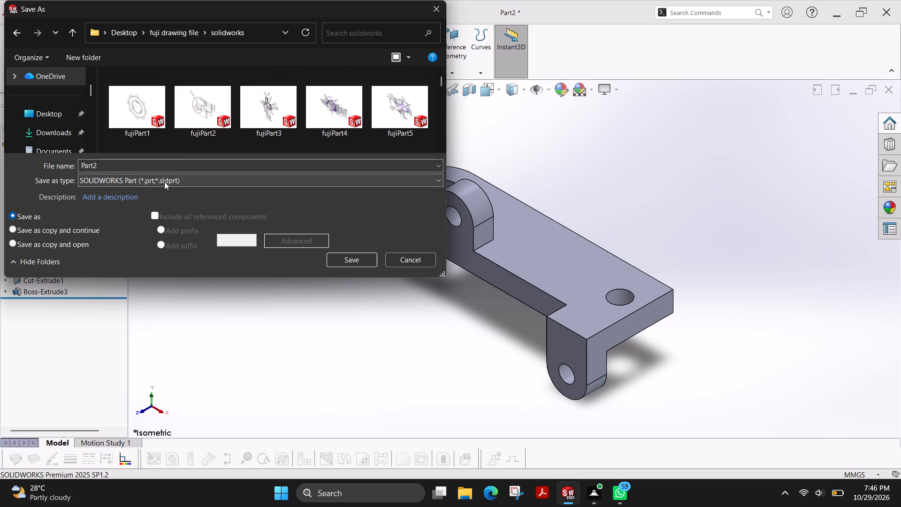
# Name the file fujiPart123 and save it as a SOLIDWORKS part in the solidworks folder.
pyautogui.scroll(-20, 232, 123)
pyautogui.scroll(-18, 232, 123)
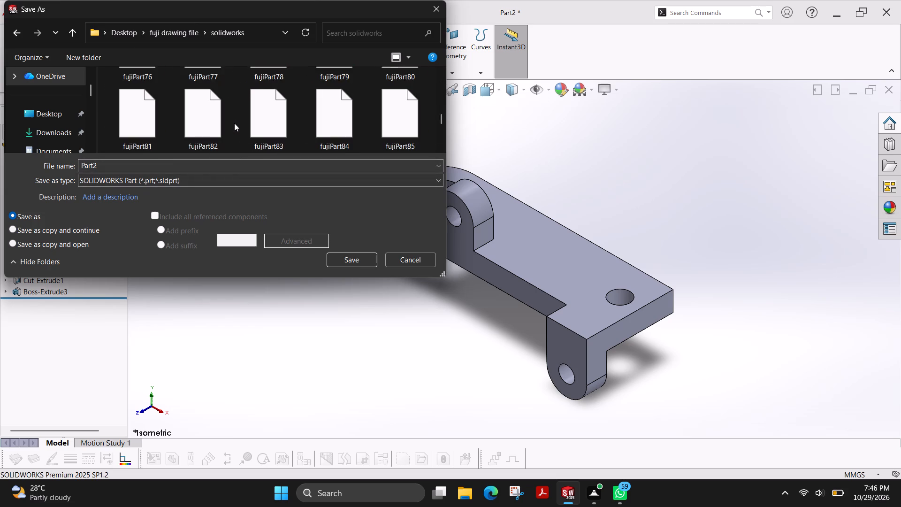
pyautogui.scroll(-20, 234, 123)
pyautogui.scroll(-2, 234, 123)
pyautogui.click(186, 159)
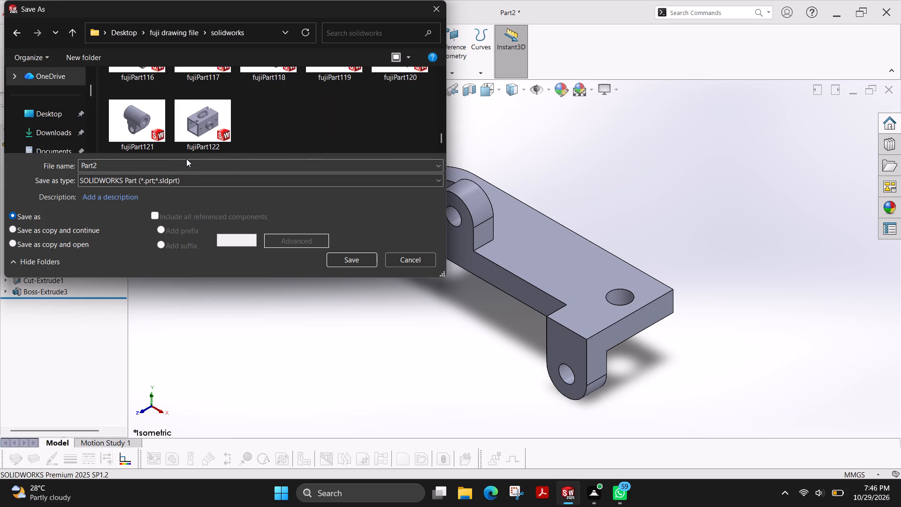
pyautogui.click(183, 164)
pyautogui.press('Right')
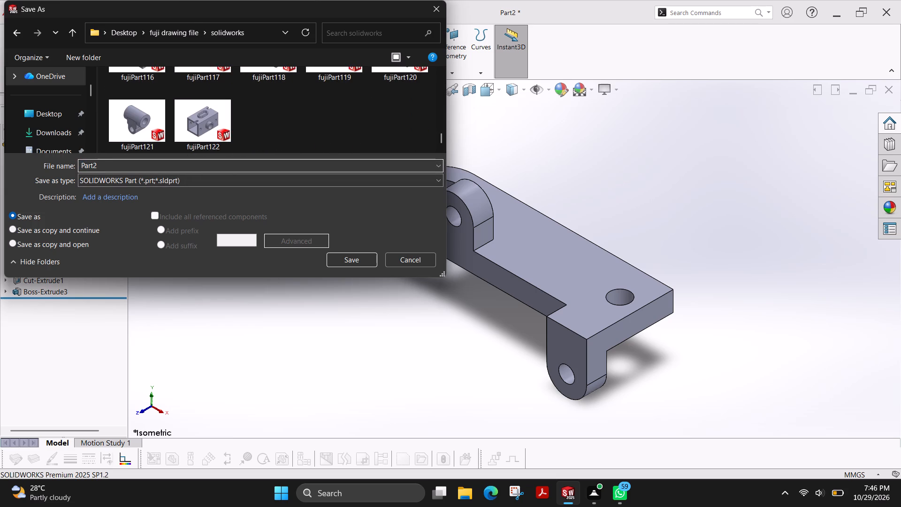
pyautogui.press('BackSpace')
pyautogui.write('123')
pyautogui.press('Left')
pyautogui.press('Left')
pyautogui.press('Left')
pyautogui.press('Left')
pyautogui.press('Left')
pyautogui.press('Left')
pyautogui.press('Left')
pyautogui.press('Left')
pyautogui.press('Left')
pyautogui.press('Left')
pyautogui.press('Left')
pyautogui.press('Left')
pyautogui.press('Left')
pyautogui.press('Left')
pyautogui.press('Left')
pyautogui.write('fuji')
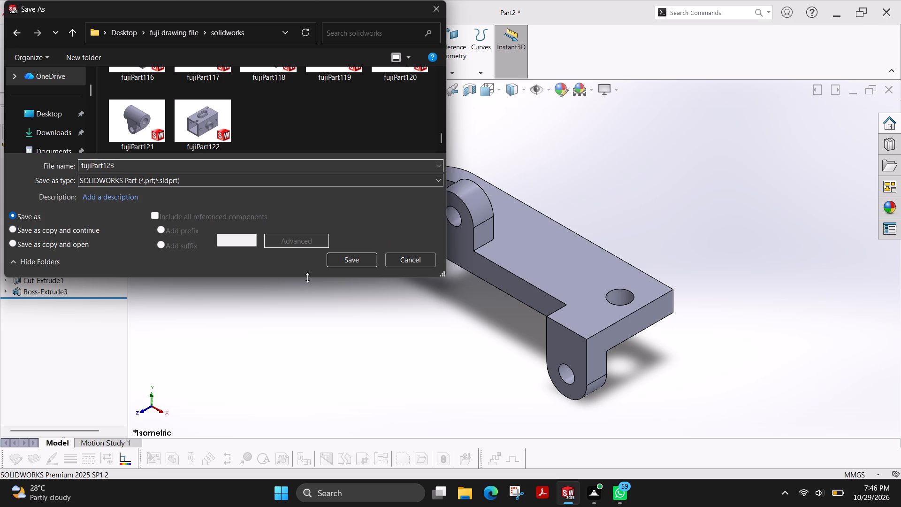
pyautogui.click(361, 263)
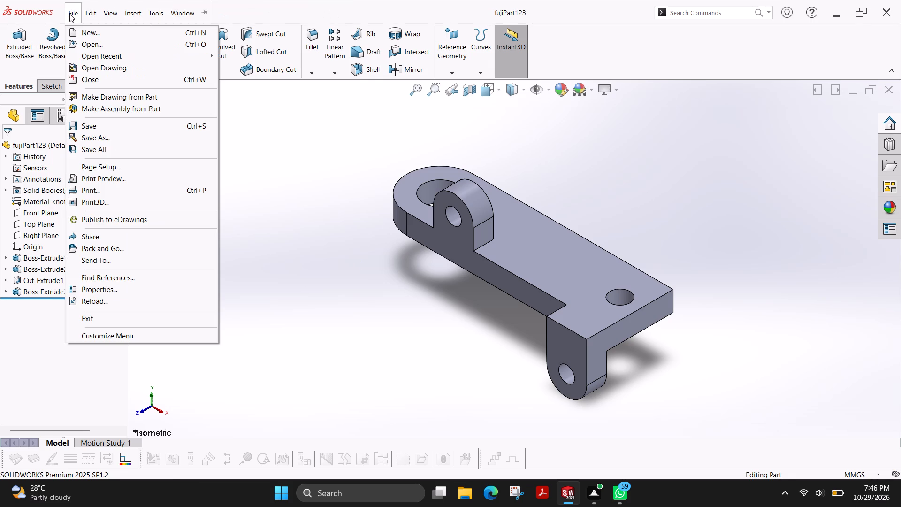
# Save a PDF copy of the part as fujiPart123 in the solid works folder inside fuji plot file on the Desktop.
pyautogui.click(105, 139)
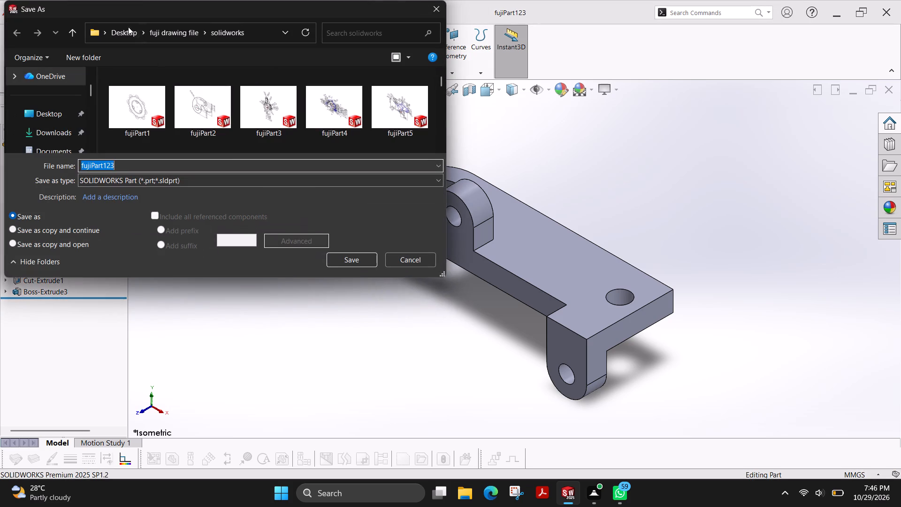
pyautogui.click(127, 26)
pyautogui.doubleClick(166, 100)
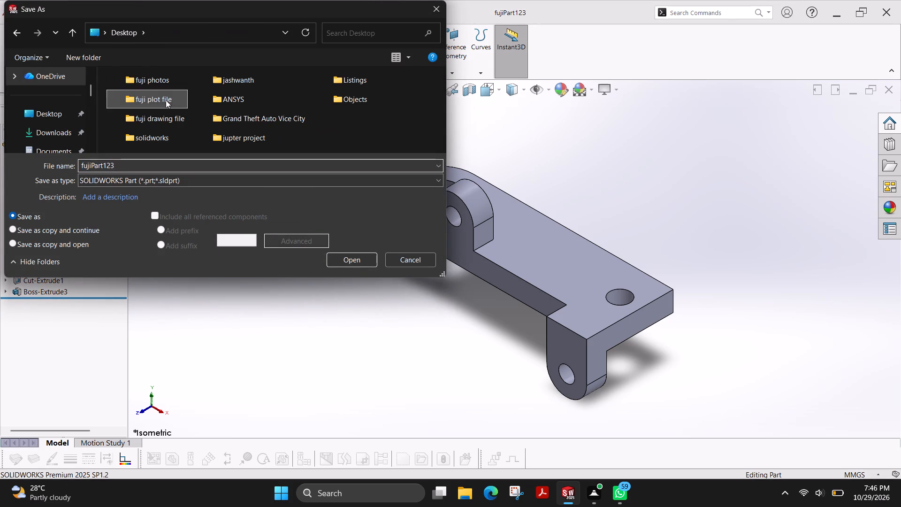
pyautogui.doubleClick(167, 99)
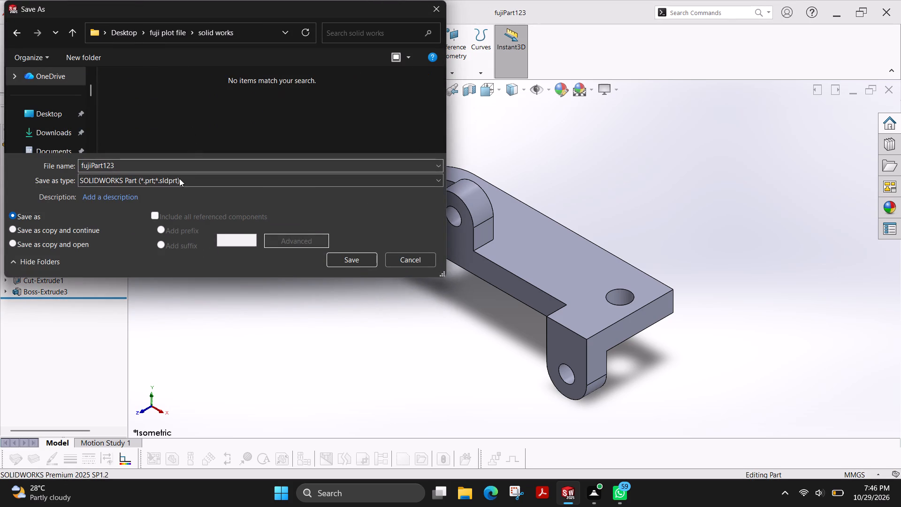
pyautogui.click(179, 183)
pyautogui.click(169, 278)
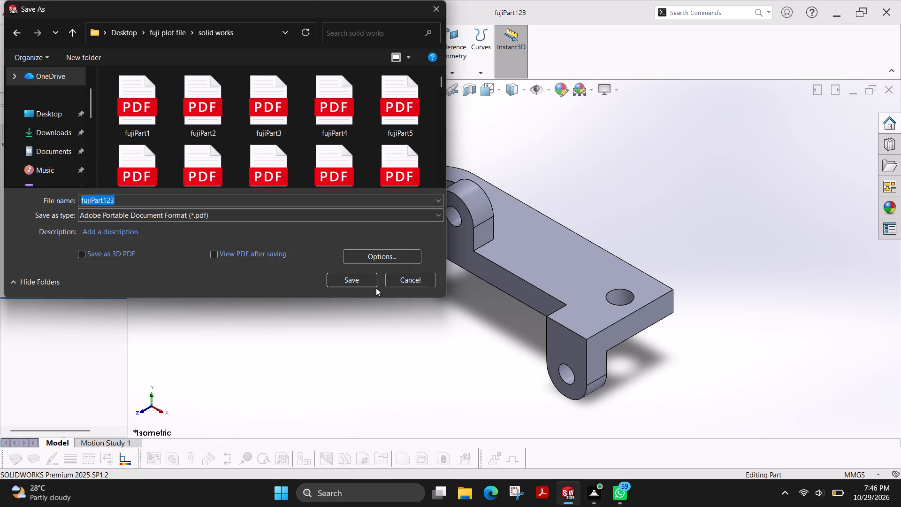
pyautogui.click(363, 281)
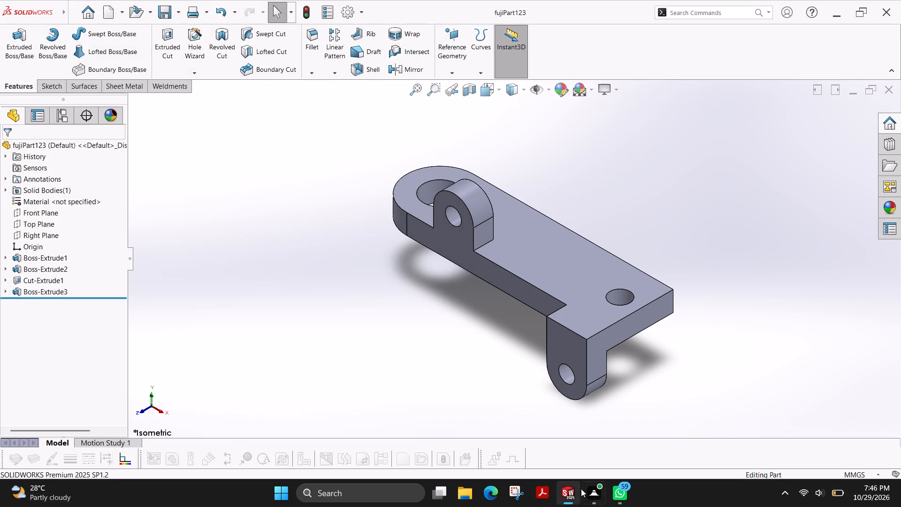